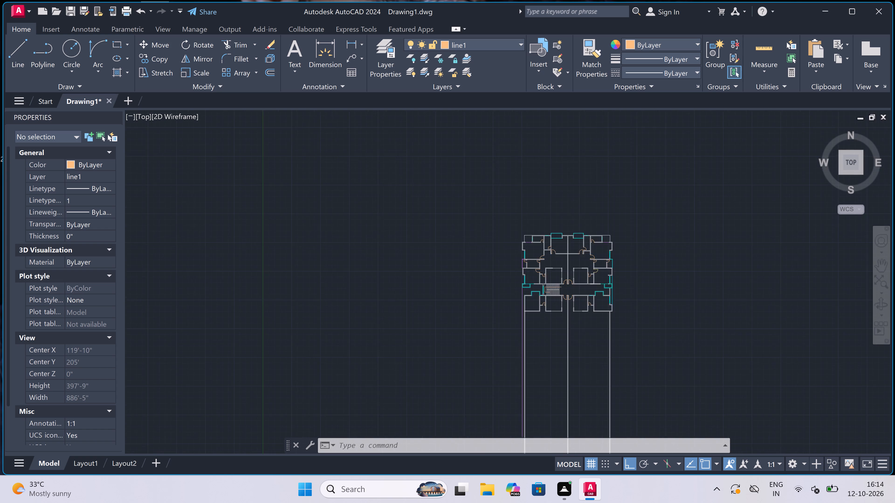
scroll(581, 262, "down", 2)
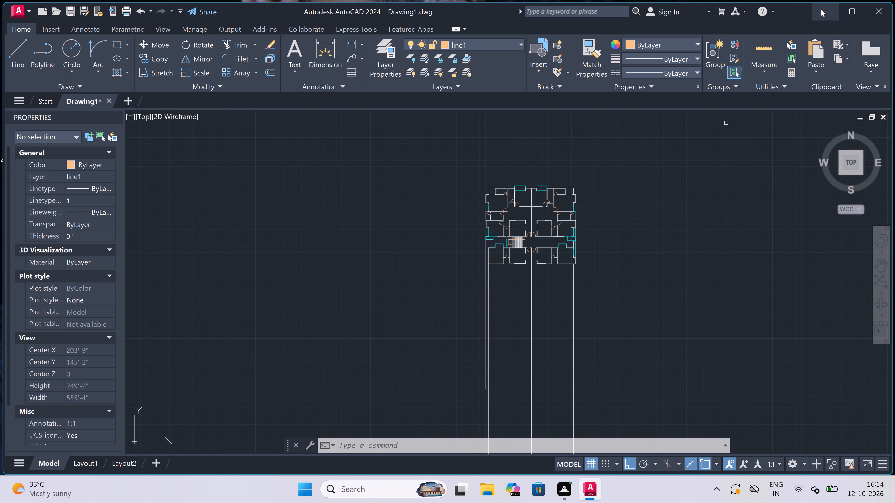
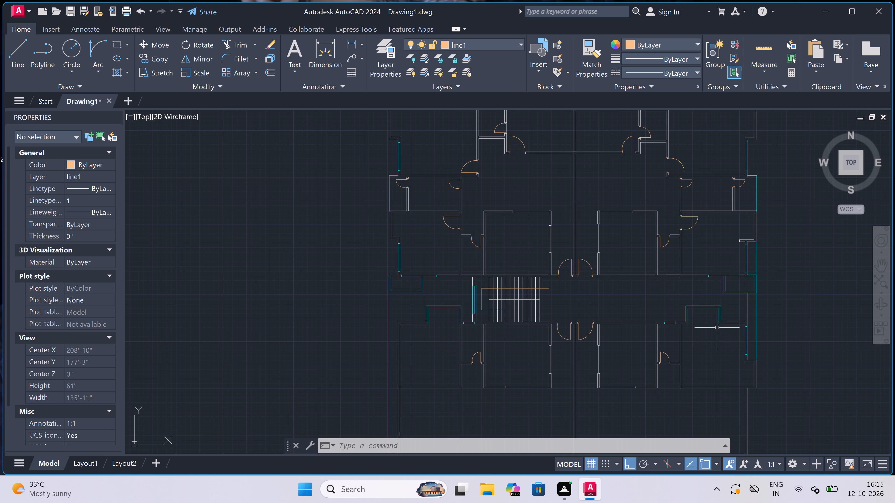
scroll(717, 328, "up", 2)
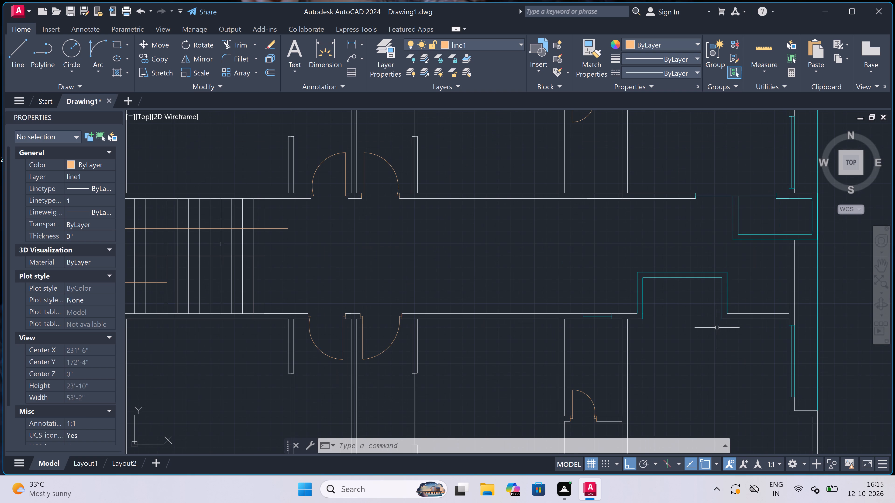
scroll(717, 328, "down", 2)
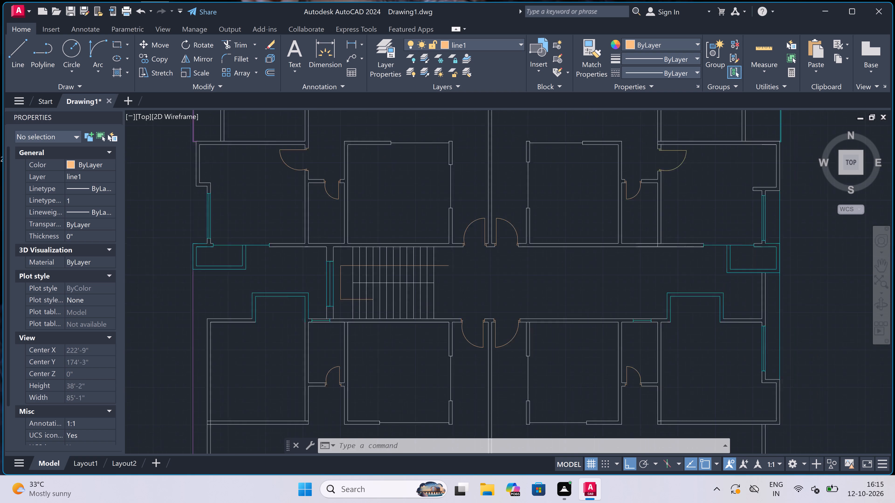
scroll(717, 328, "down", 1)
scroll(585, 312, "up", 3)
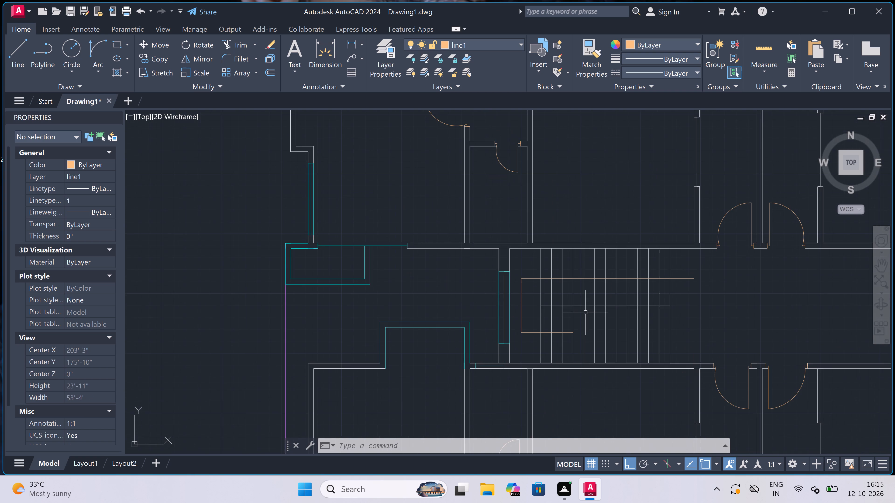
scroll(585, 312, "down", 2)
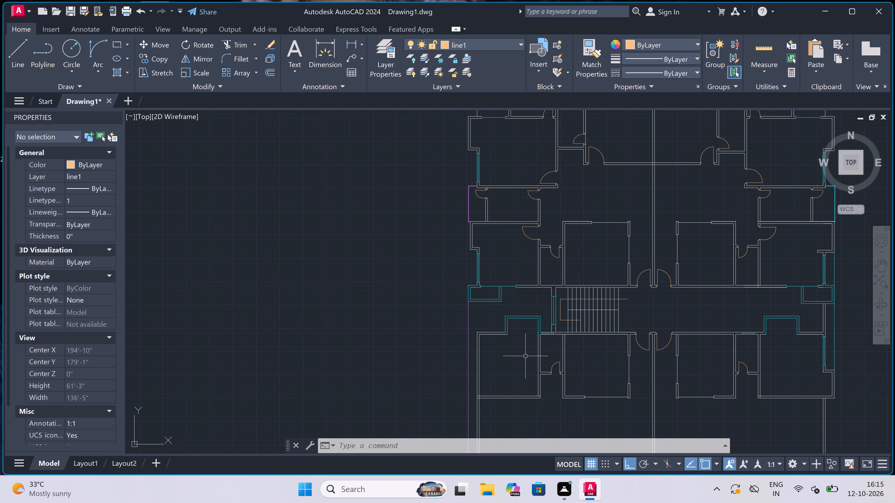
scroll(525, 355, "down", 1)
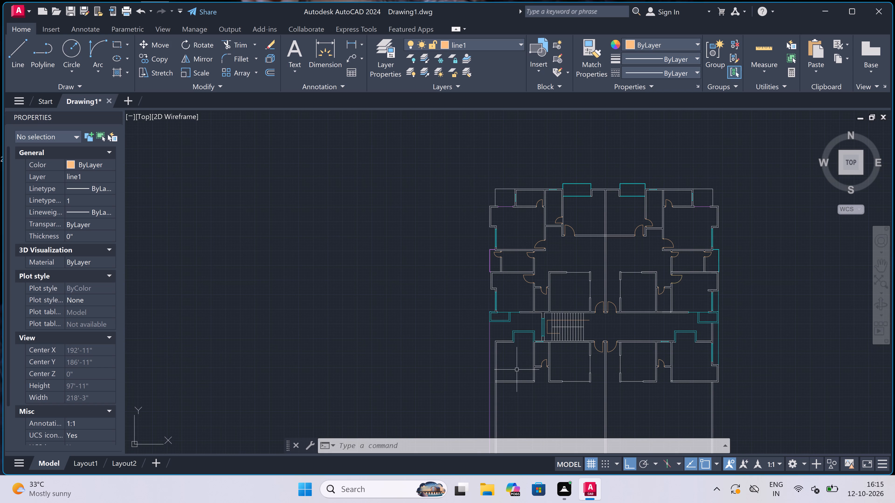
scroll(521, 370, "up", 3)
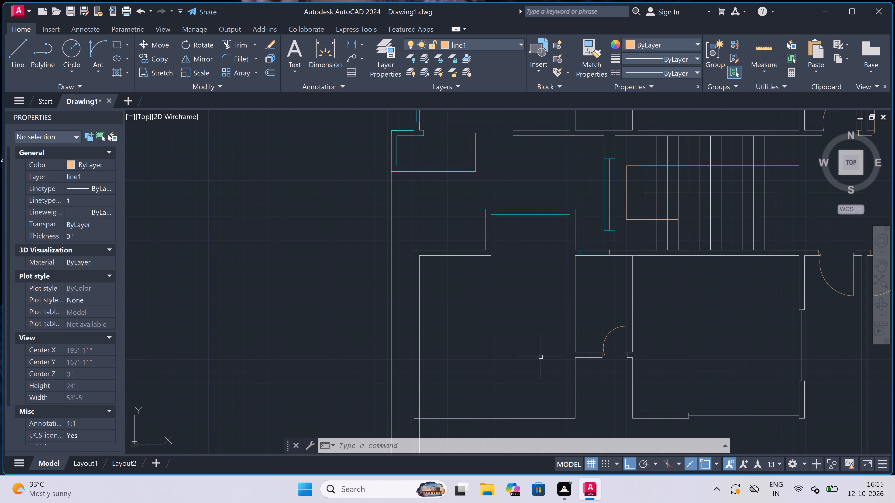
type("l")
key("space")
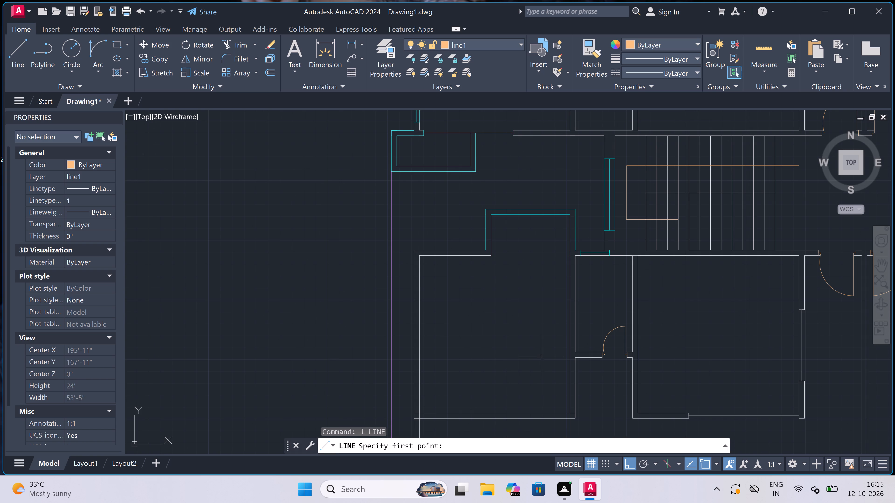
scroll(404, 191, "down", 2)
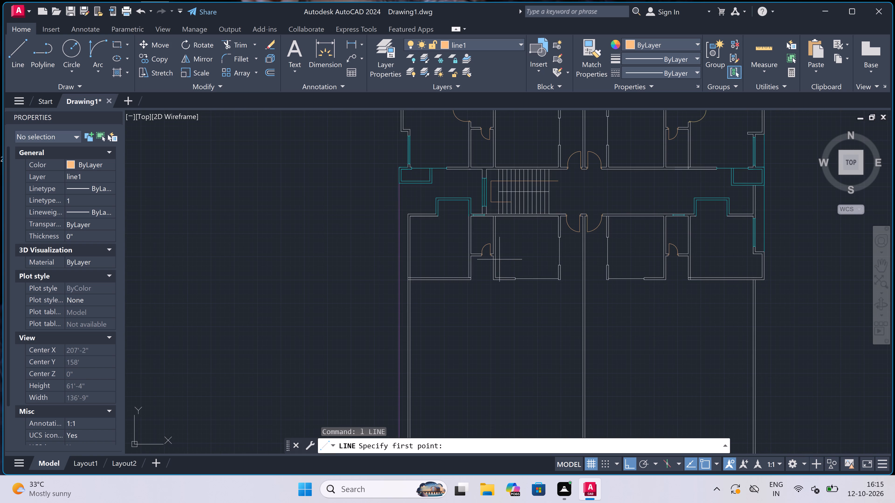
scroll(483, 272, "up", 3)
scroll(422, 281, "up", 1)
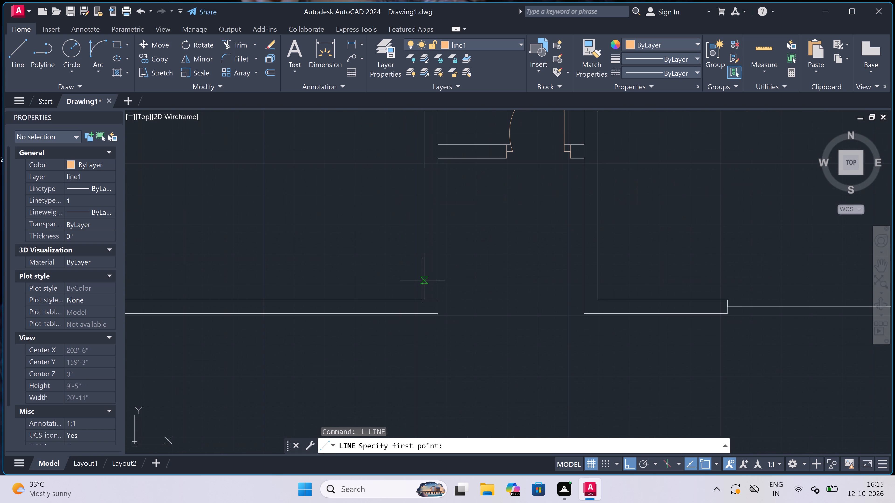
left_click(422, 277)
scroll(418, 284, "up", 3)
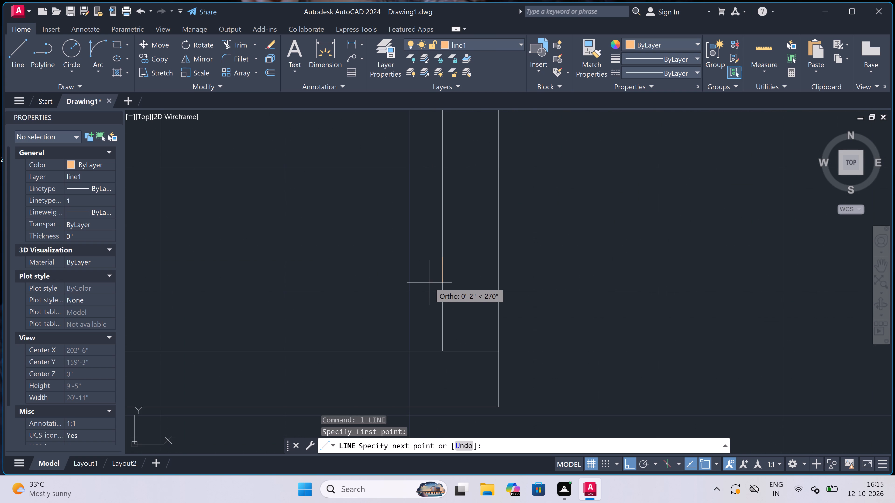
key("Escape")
Draw a door jamb line across the lower-left room's east wall near its bottom corner, with a 2" stop and 3' door leaf into the room.
key("space")
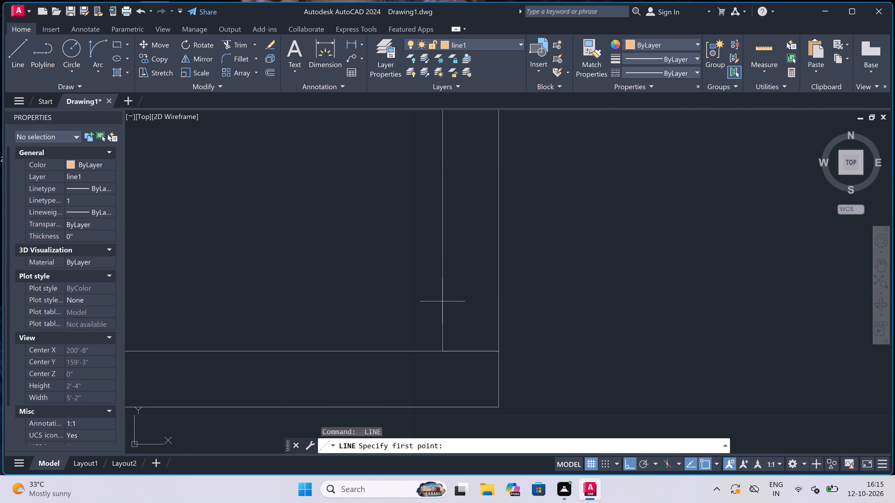
left_click(439, 303)
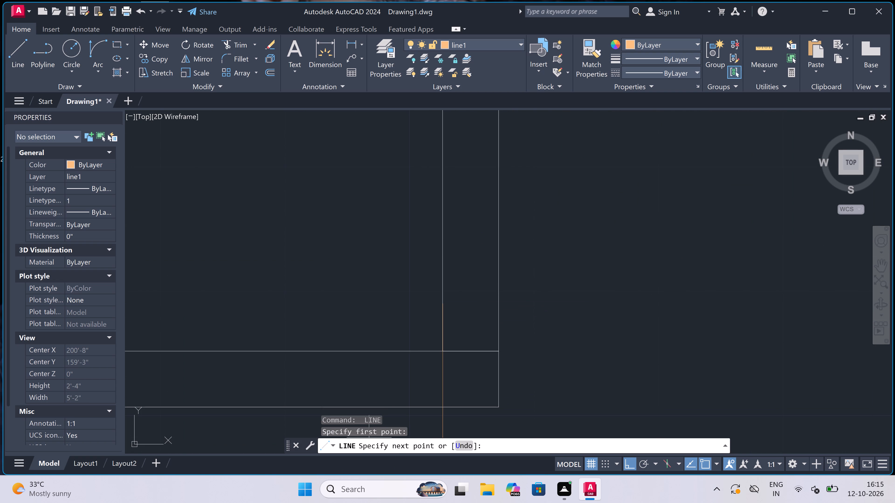
left_click(496, 301)
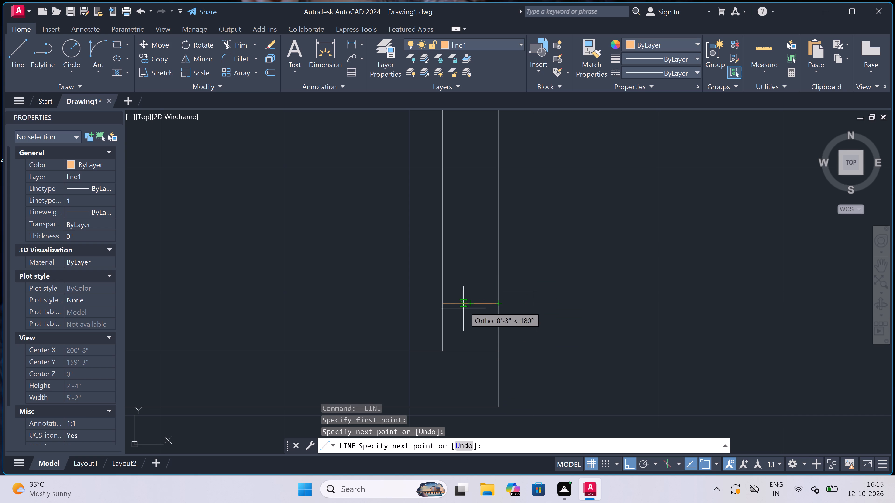
left_click_drag(465, 305, 465, 302)
type("2\"")
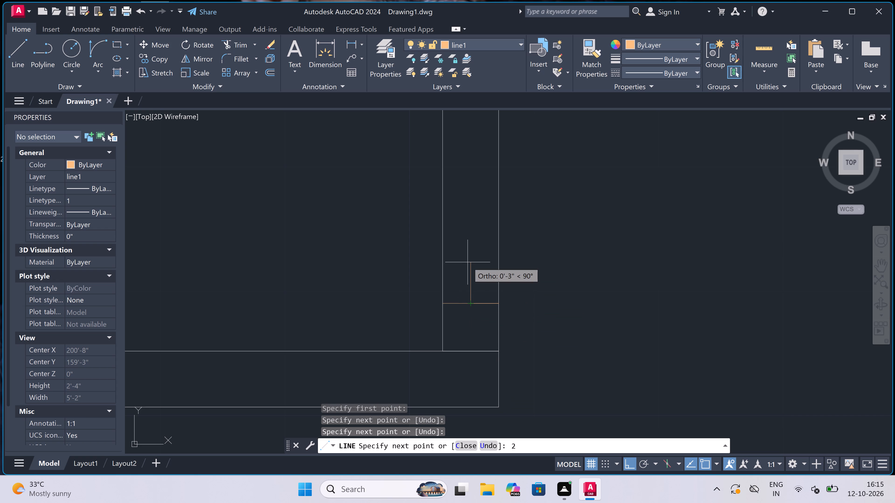
key("space")
type("3'")
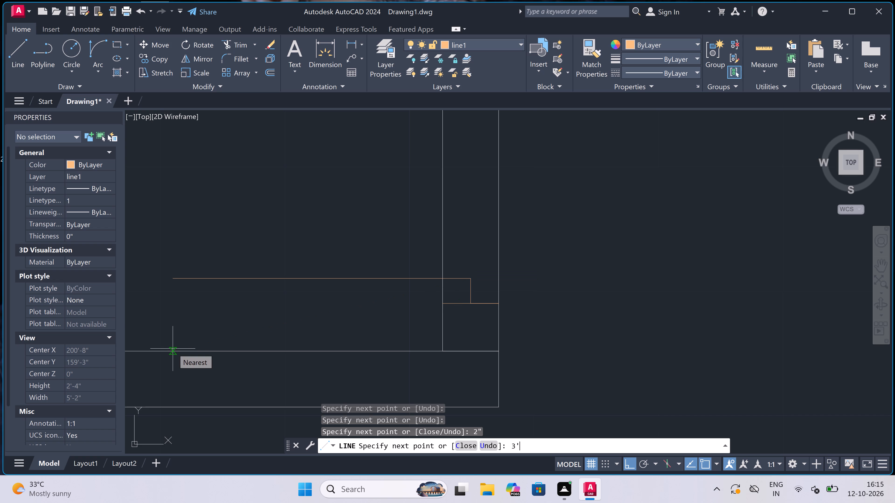
key("space")
key("Escape")
Draw the opposite jamb line across the same wall above the door leaf, with a 2" stop line down from its midpoint.
key("space")
scroll(373, 341, "down", 3)
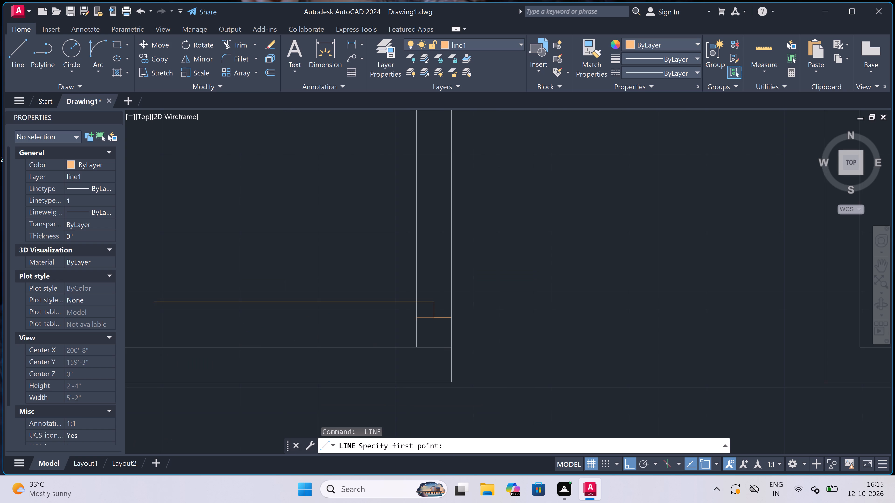
scroll(378, 249, "up", 1)
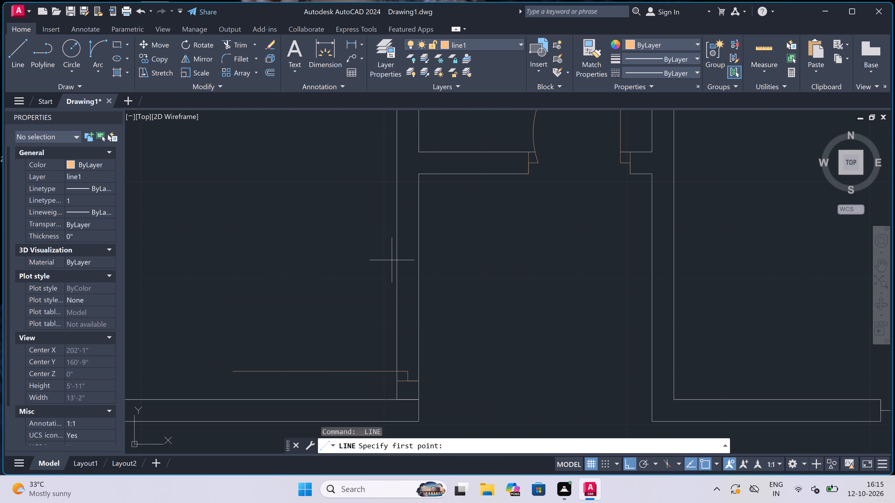
left_click(393, 260)
left_click(412, 263)
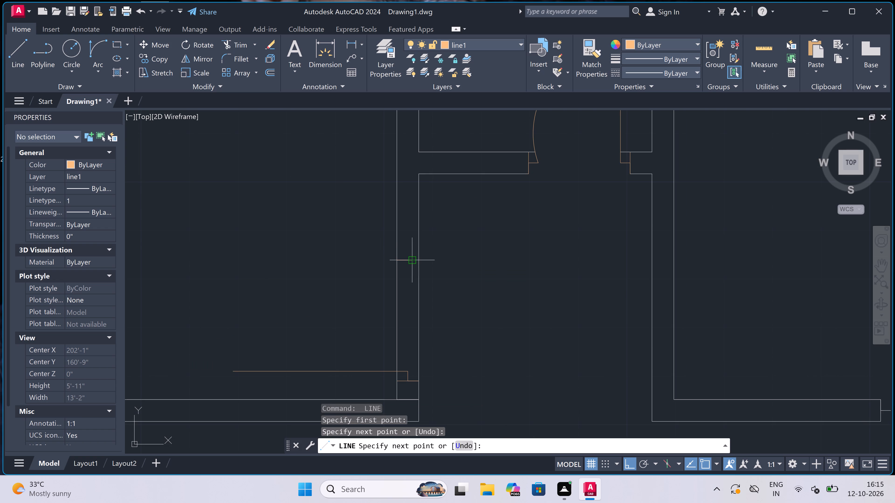
scroll(411, 263, "up", 3)
left_click(445, 250)
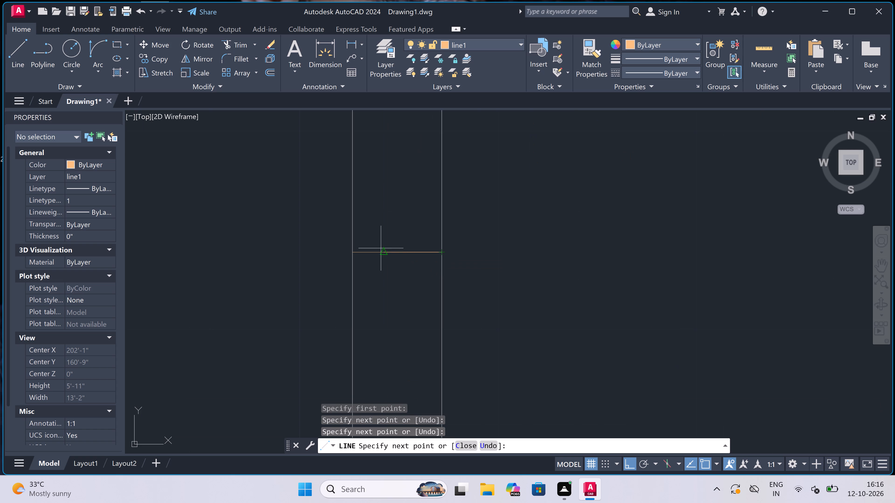
left_click_drag(399, 252, 399, 255)
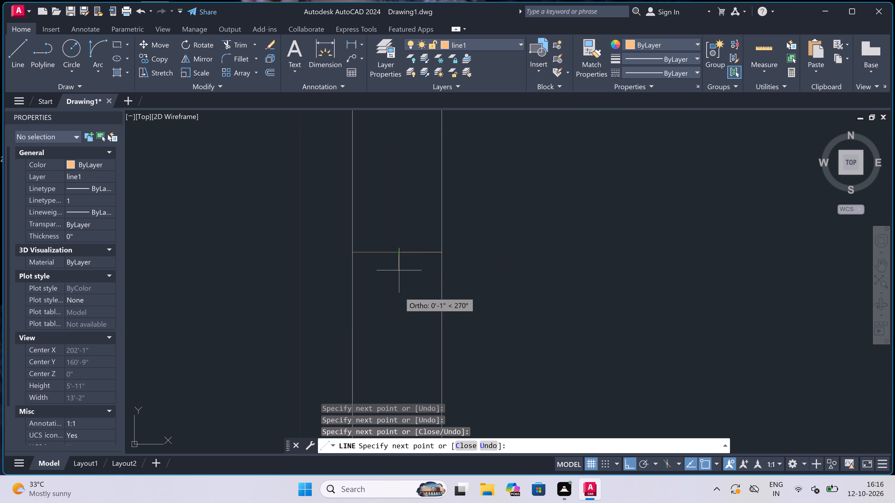
key("2")
type("\"")
key("space")
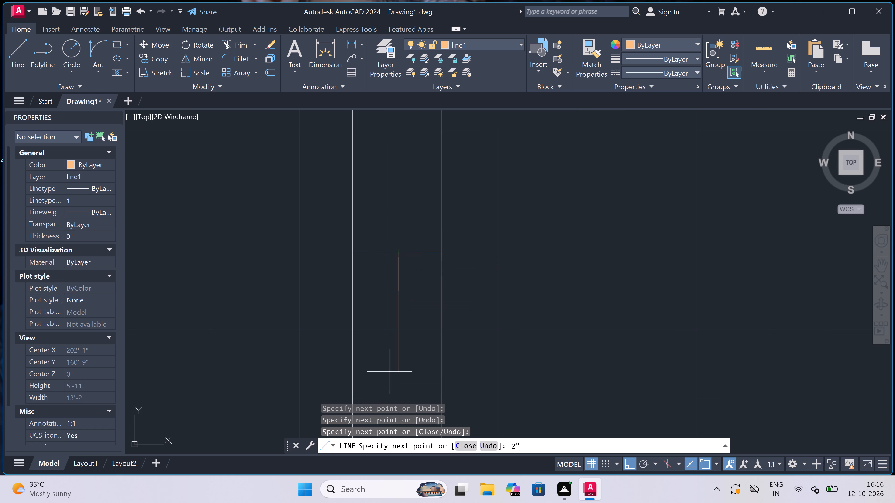
key("Escape")
Move the upper jamb line and its stop farther up along the wall to widen the door opening.
scroll(384, 258, "down", 4)
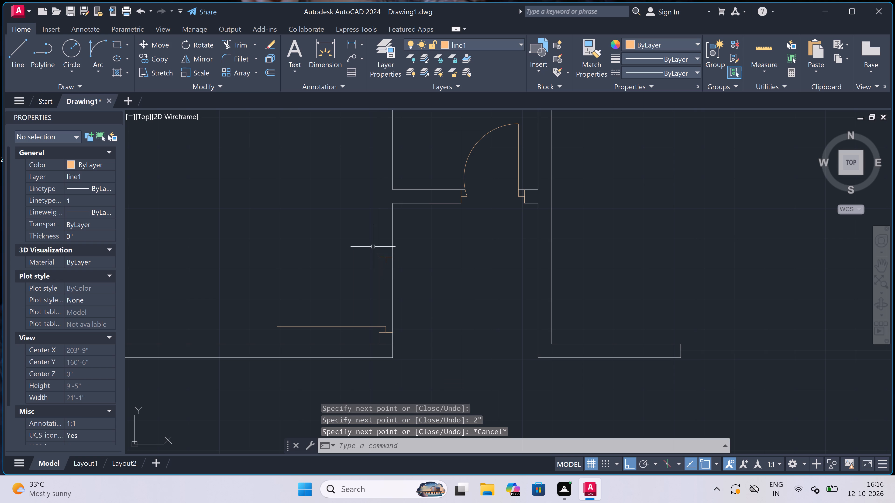
scroll(369, 275, "up", 1)
scroll(421, 210, "up", 1)
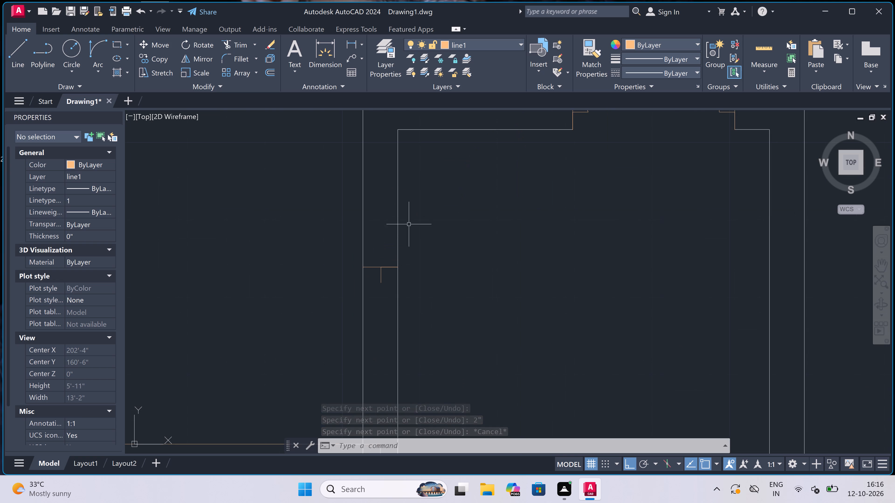
scroll(396, 240, "up", 2)
left_click_drag(380, 254, 380, 257)
left_click(326, 358)
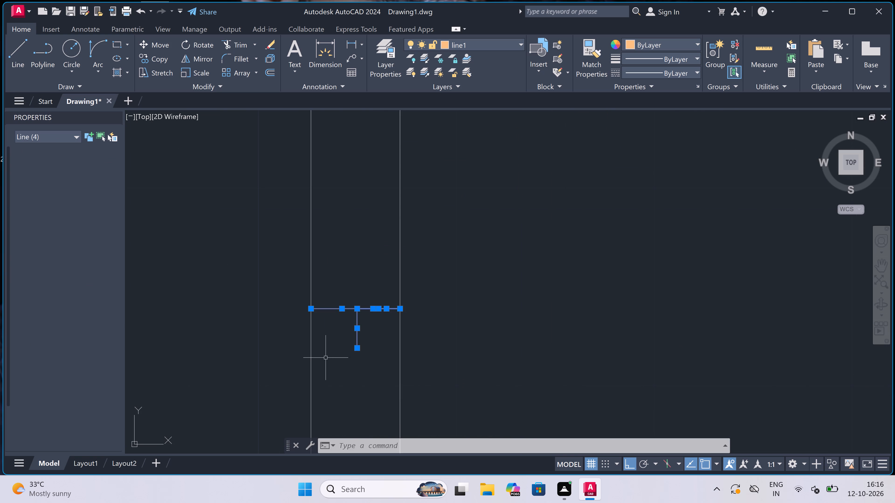
left_click(157, 42)
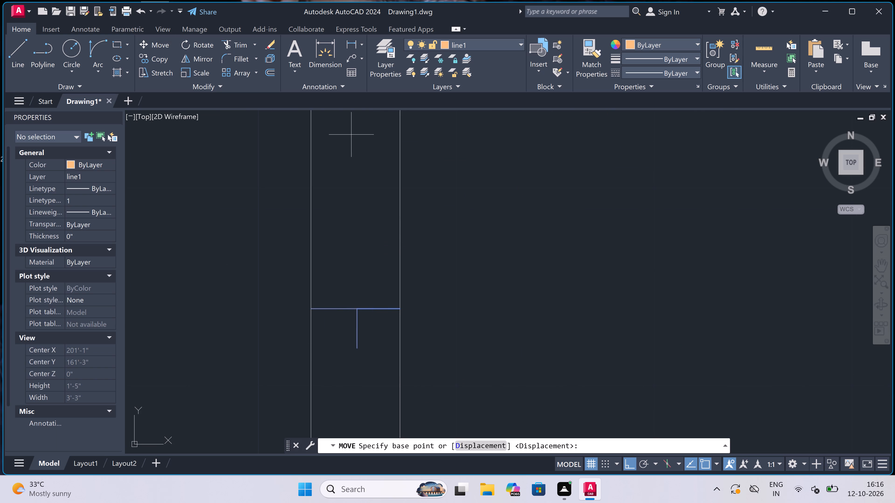
left_click(308, 309)
left_click(311, 224)
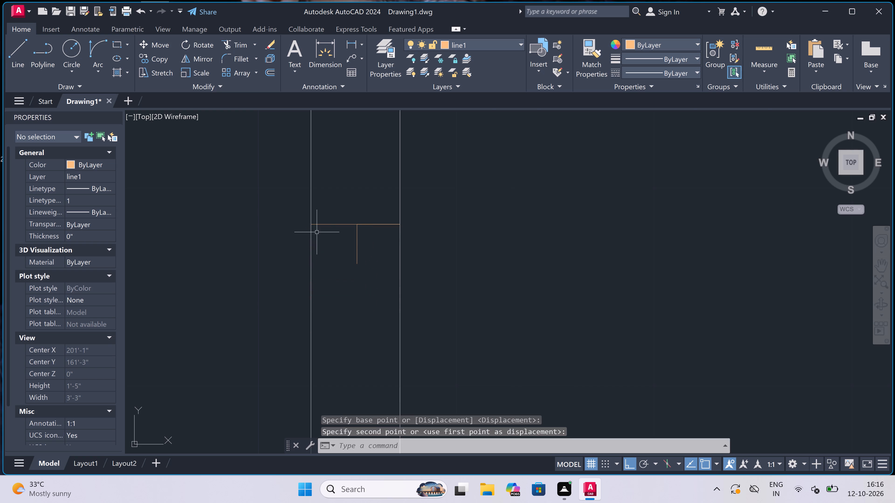
Draw the door swing arc from the free end of the leaf to the upper jamb stop.
scroll(337, 245, "down", 4)
left_click(103, 45)
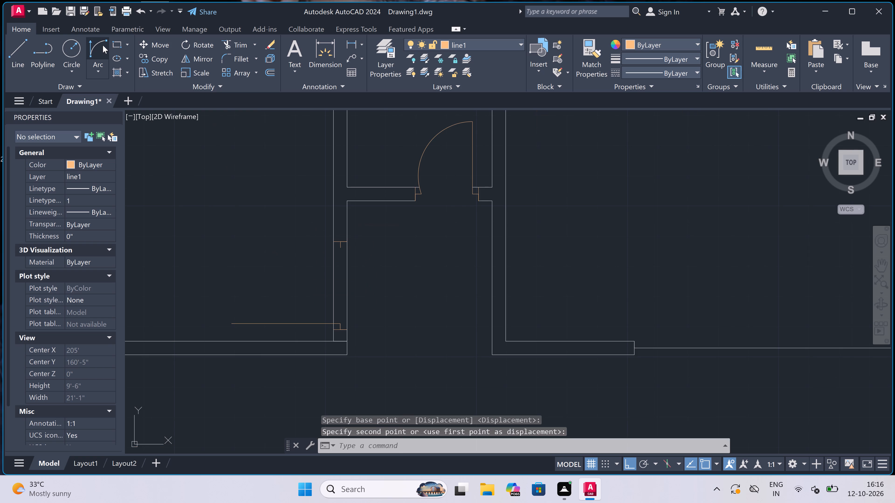
left_click(231, 323)
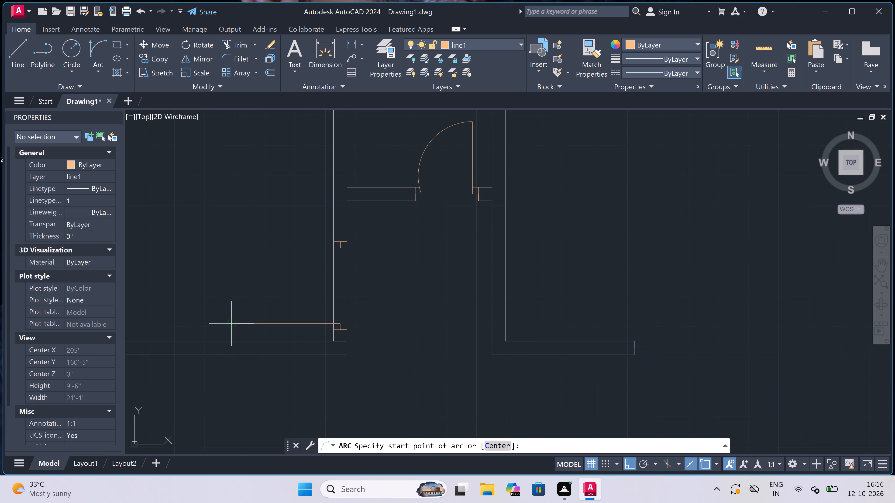
left_click(341, 249)
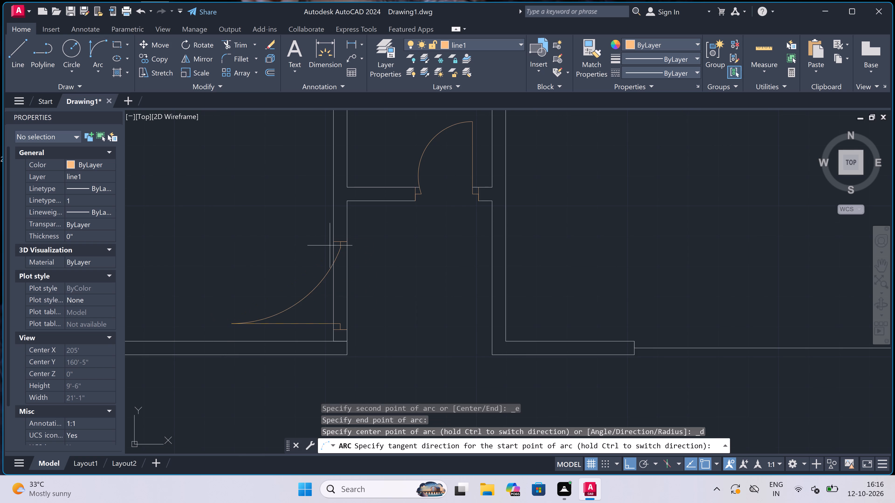
double_click(266, 215)
Trim the two wall lines out of the new door opening between its upper and lower jambs.
scroll(293, 224, "down", 4)
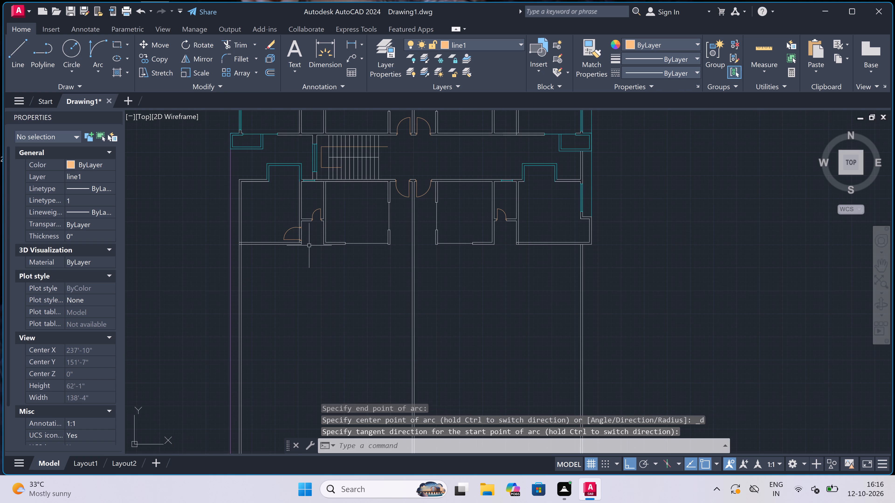
type("tr")
key("space")
scroll(289, 235, "up", 2)
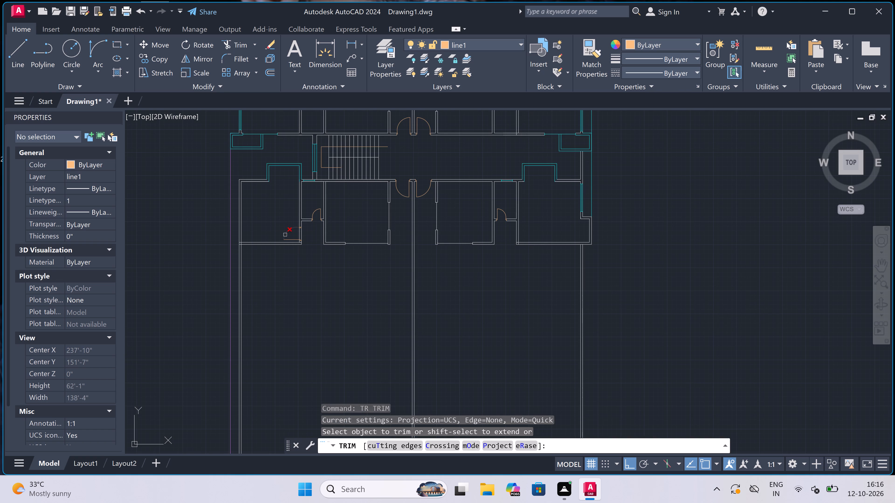
scroll(314, 239, "up", 1)
left_click_drag(294, 235, 297, 235)
left_click(342, 232)
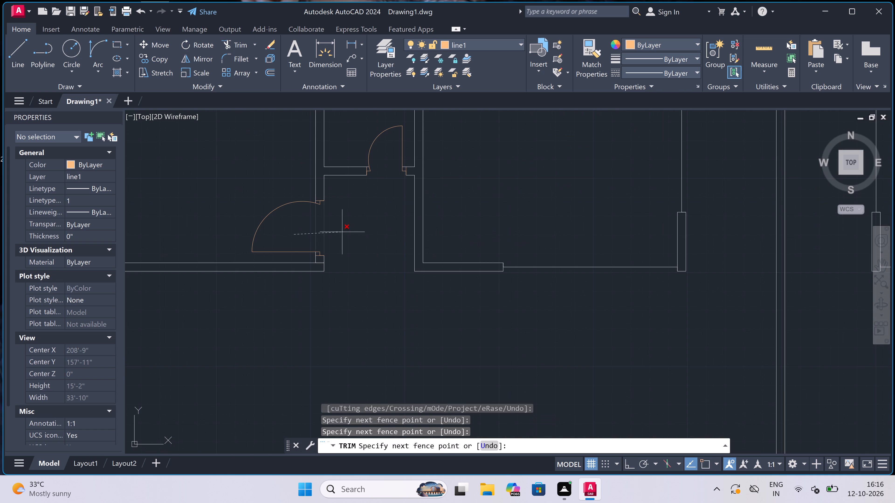
scroll(310, 265, "up", 3)
left_click(347, 268)
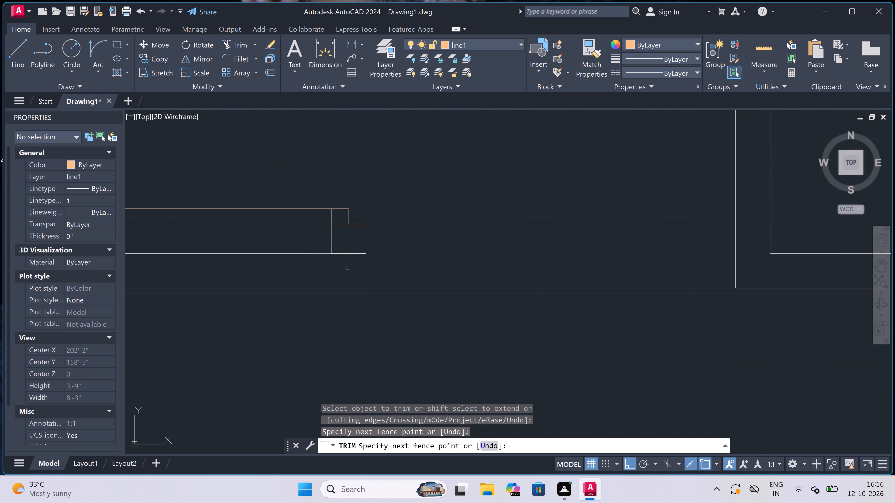
left_click(340, 243)
scroll(340, 246, "down", 6)
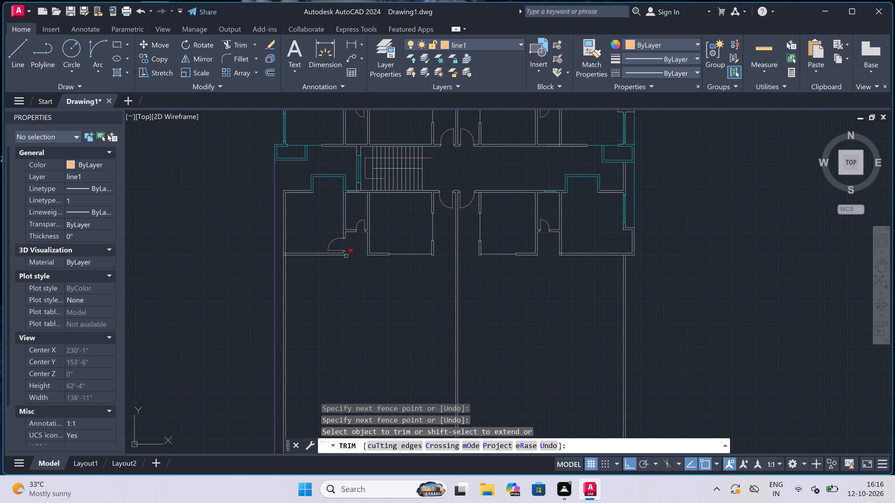
key("Escape")
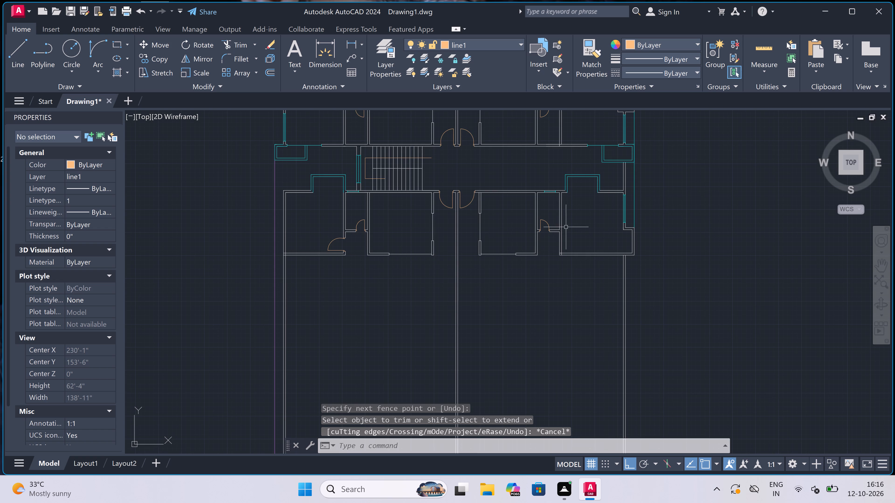
Trim the overlapping wall line ends at the lower inner corner of the right-hand lower room, beside the passage.
scroll(568, 235, "up", 3)
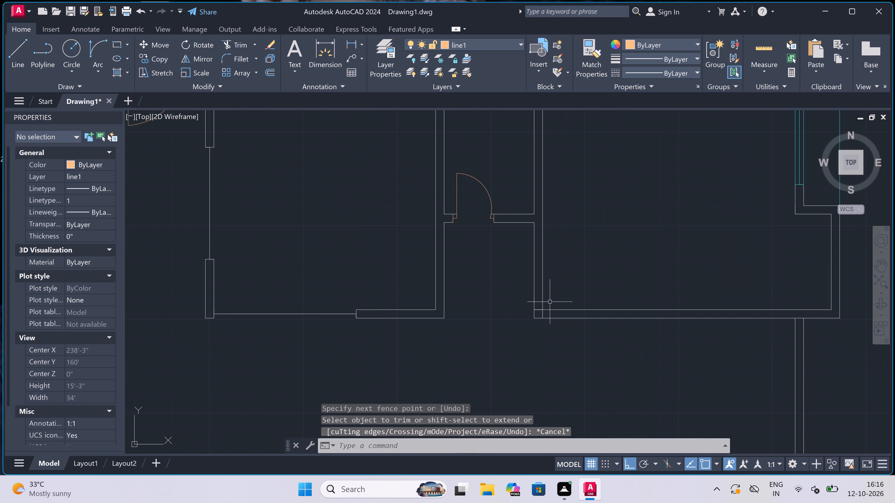
key("space")
scroll(546, 312, "up", 3)
left_click_drag(545, 312, 540, 316)
left_click(517, 323)
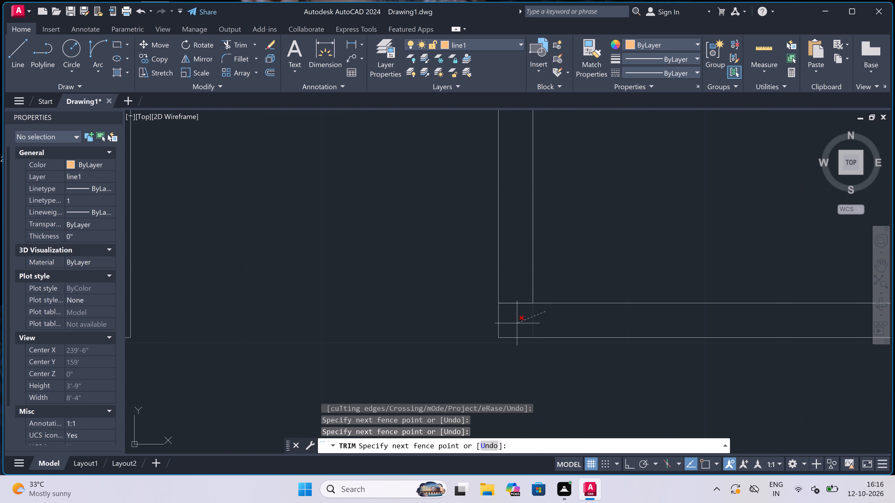
left_click_drag(516, 323, 516, 320)
left_click(519, 279)
key("Escape")
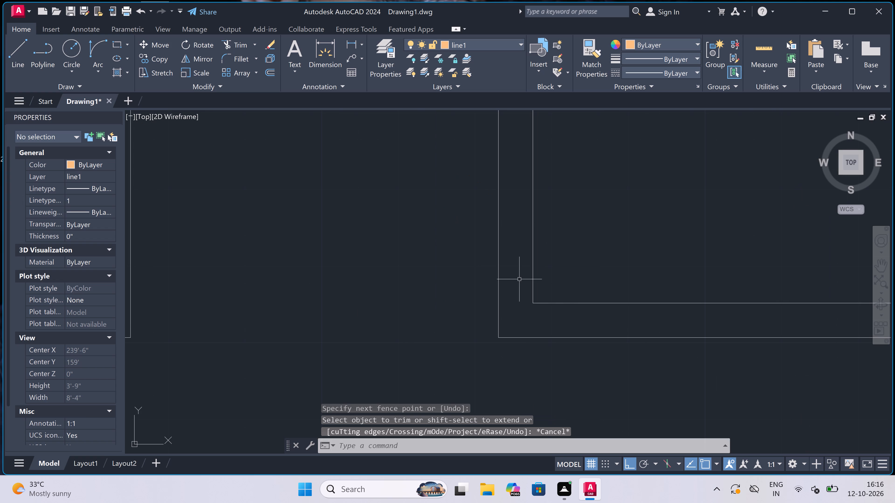
Draw a jamb line across the room's passage-side wall near that corner, with a 2" stop up from its midpoint and a 3' door leaf into the room.
type("l")
key("space")
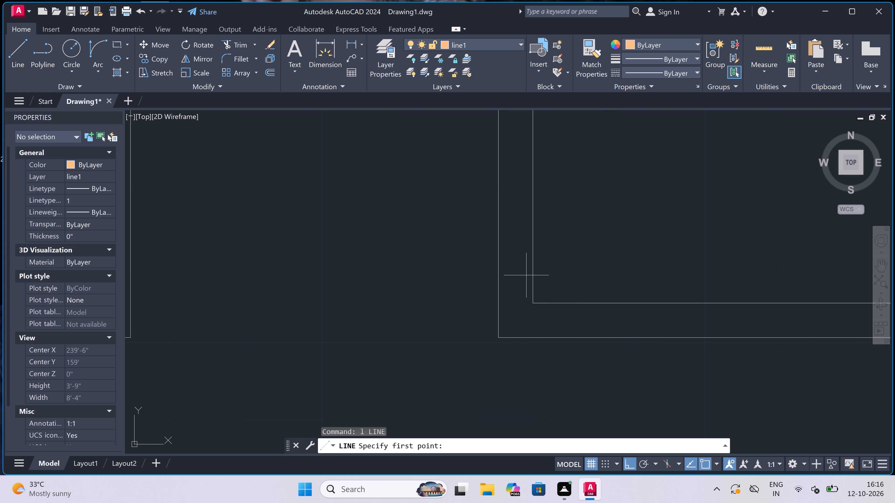
left_click(530, 269)
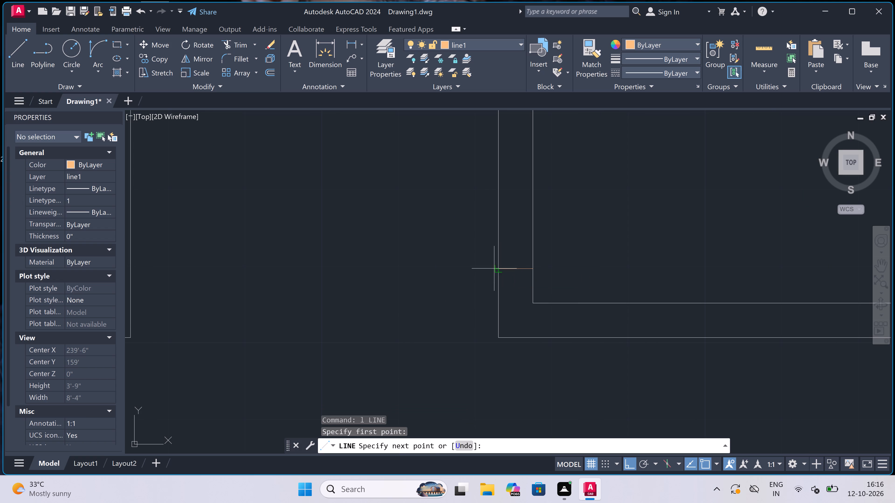
left_click(494, 268)
left_click(512, 263)
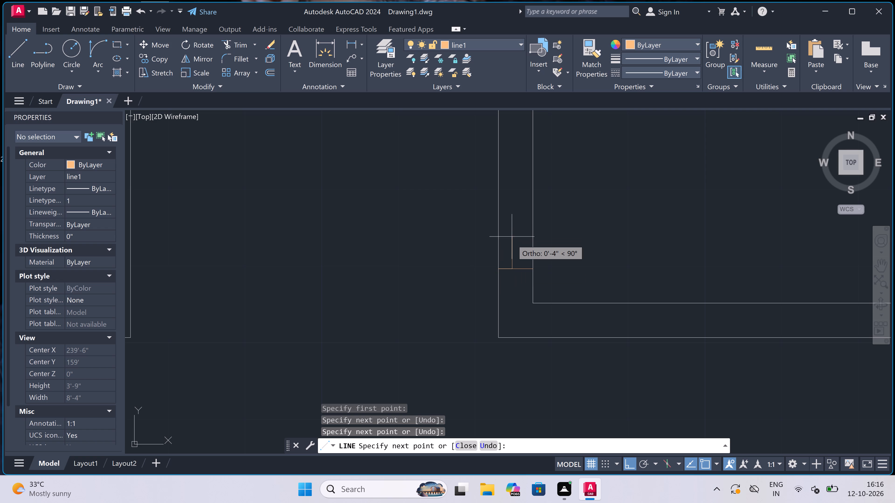
key("ctrl+z")
left_click(514, 268)
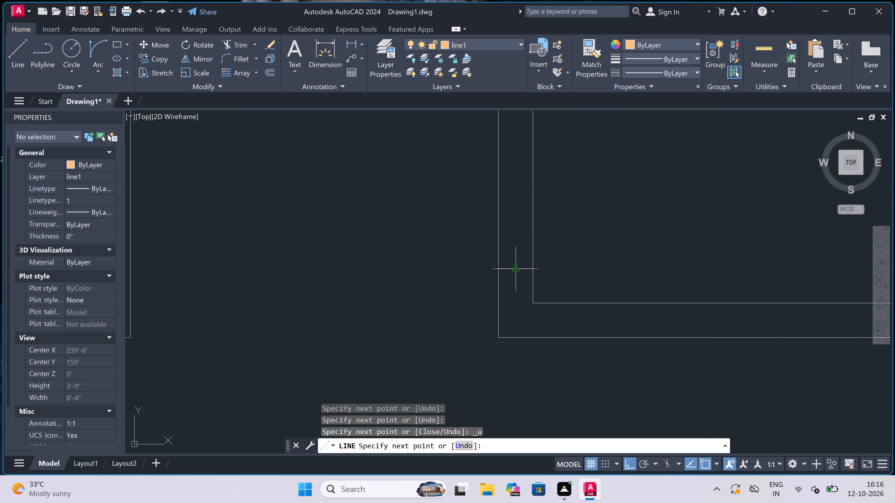
type("2\"")
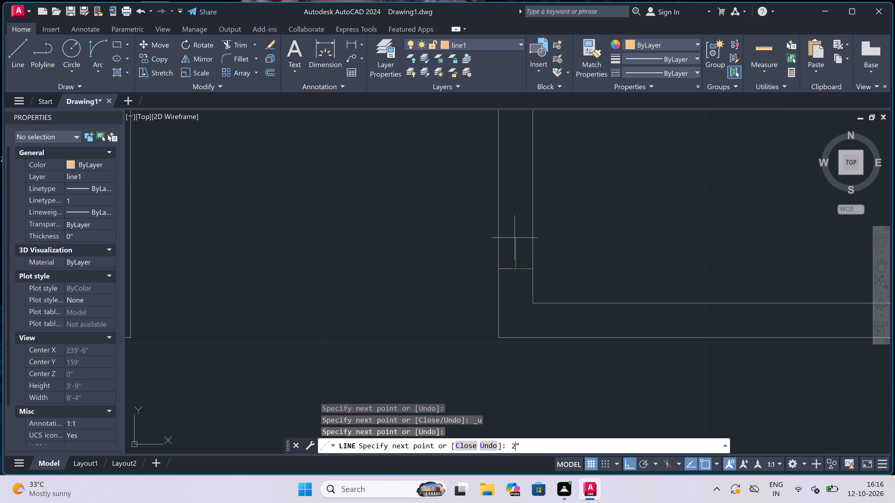
key("space")
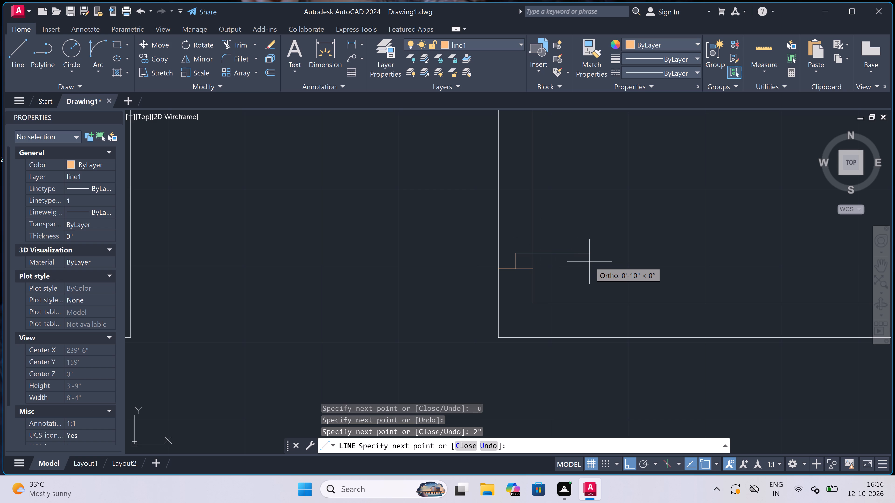
type("3'")
key("space")
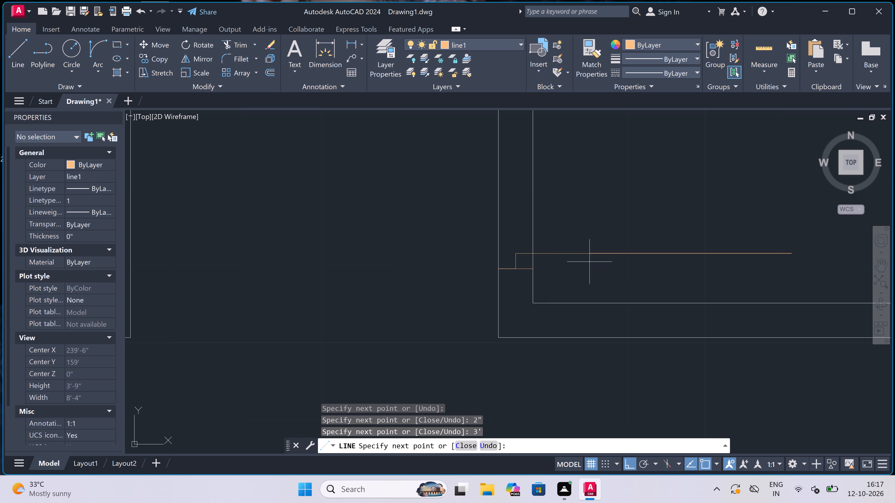
key("Escape")
Draw the opposite jamb line across the same wall above the door leaf, with a 2" stop line down from its midpoint.
scroll(349, 304, "down", 2)
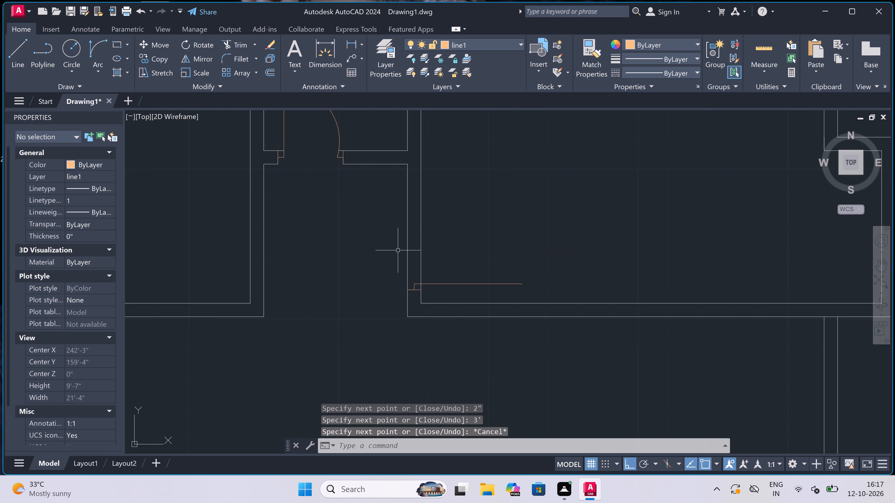
key("space")
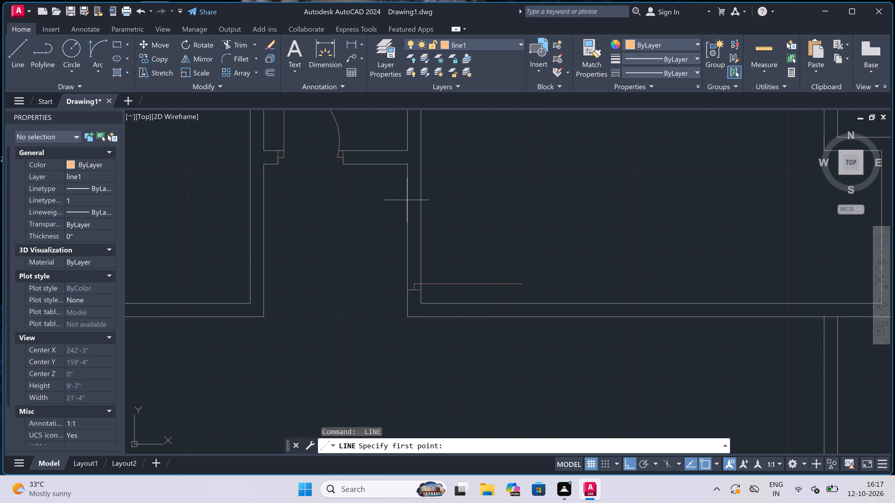
left_click(407, 199)
left_click(420, 197)
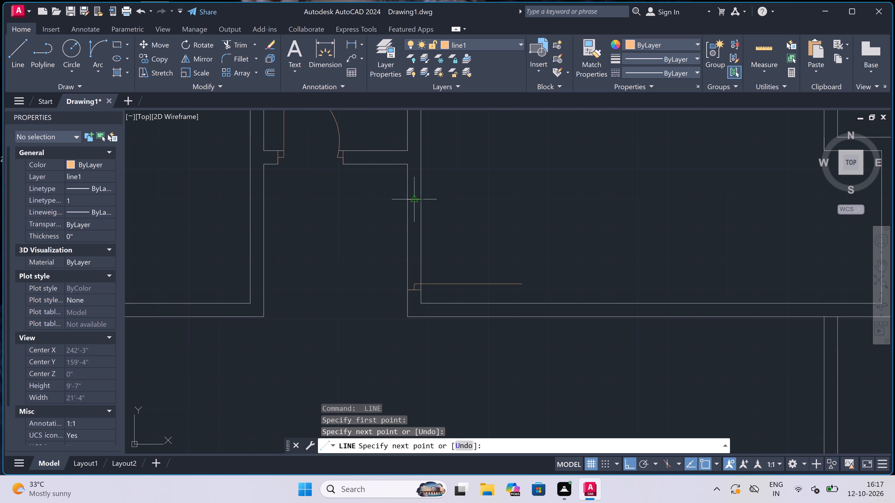
left_click(411, 199)
scroll(411, 199, "up", 2)
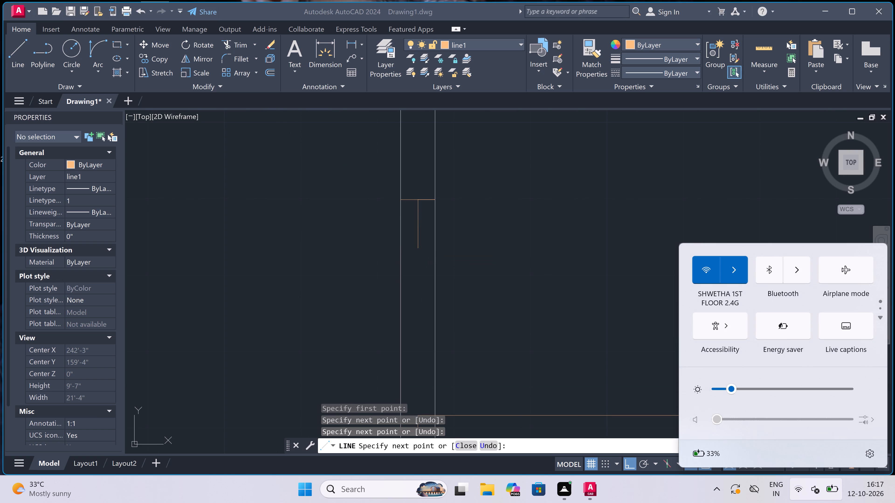
type("2\"")
key("space")
key("Escape")
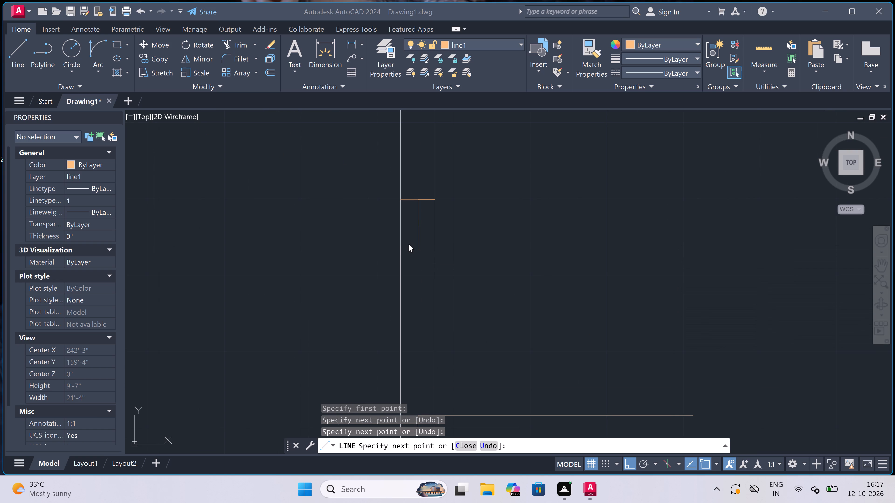
left_click(409, 261)
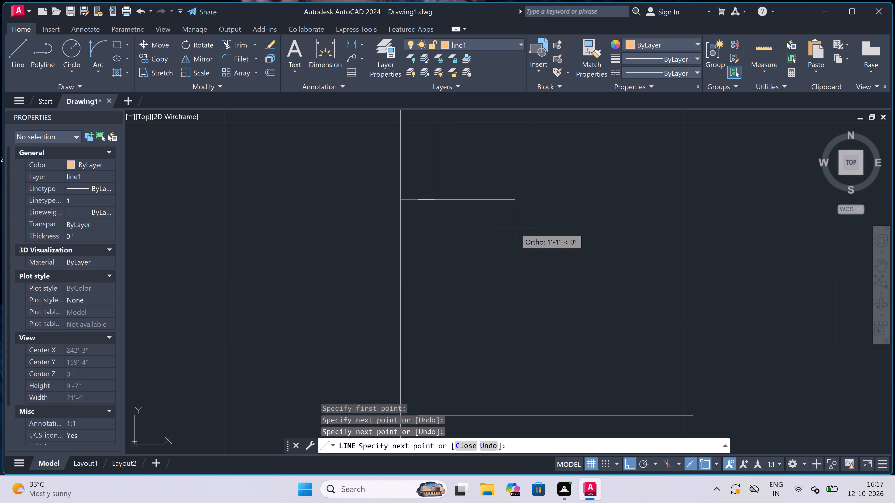
type("2\"")
key("space")
key("Escape")
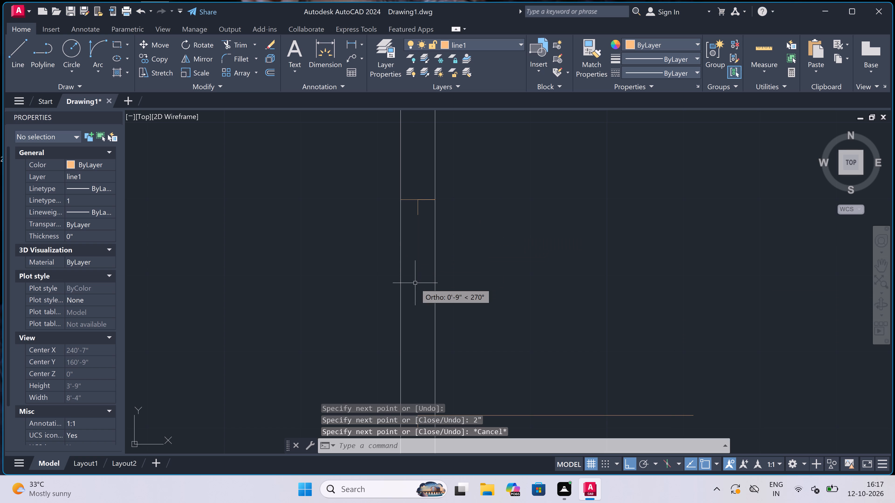
Draw the door swing arc from the free end of the 3' leaf to the upper jamb stop.
left_click_drag(95, 47, 97, 51)
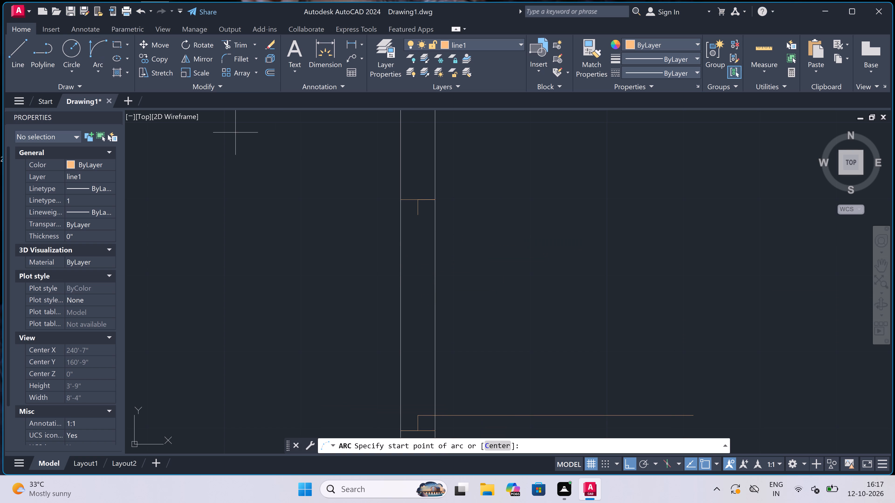
scroll(368, 249, "down", 1)
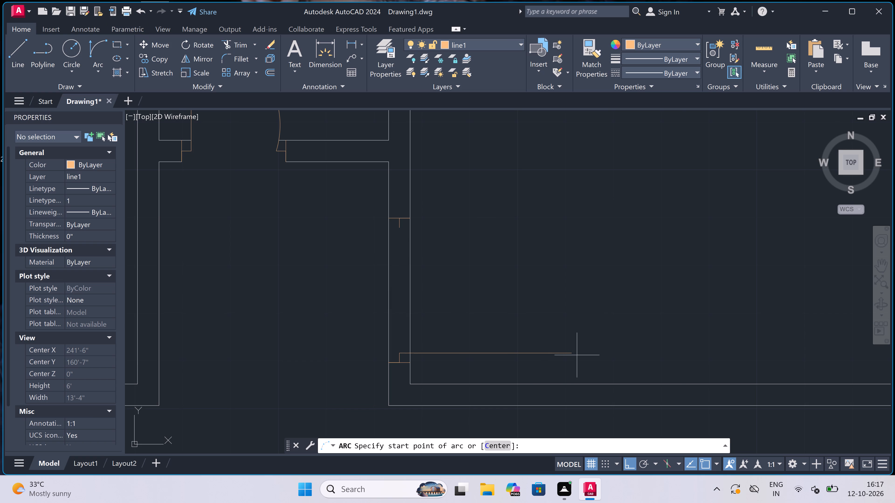
left_click(571, 353)
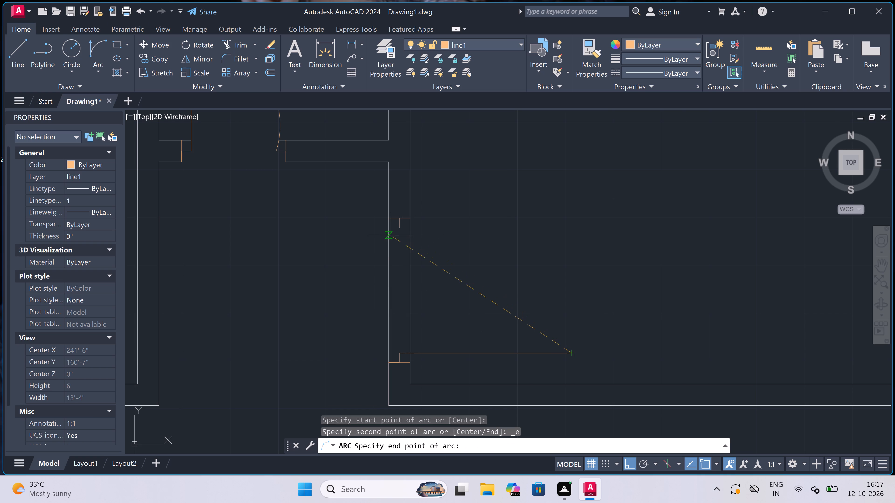
left_click_drag(398, 229, 398, 226)
double_click(474, 200)
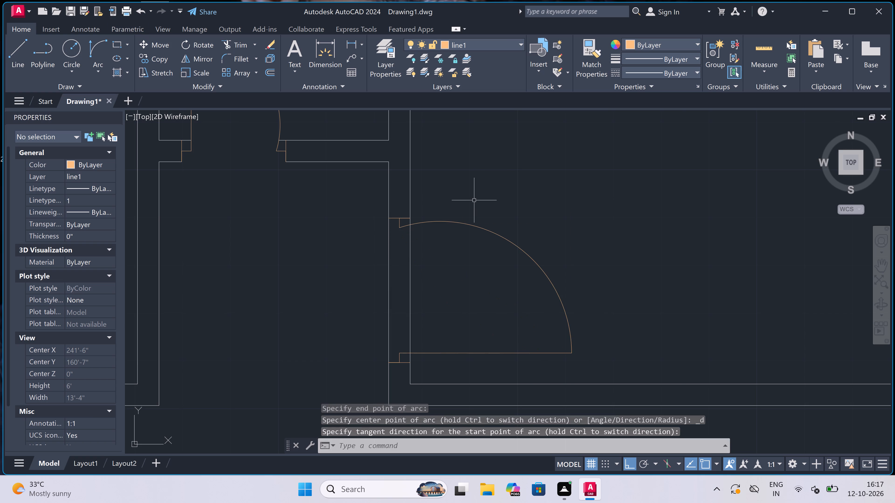
Trim the two wall lines out of the new door opening between its upper and lower jambs.
key("t")
key("r")
key("space")
left_click_drag(454, 283, 451, 283)
left_click_drag(299, 290, 301, 290)
scroll(404, 283, "down", 4)
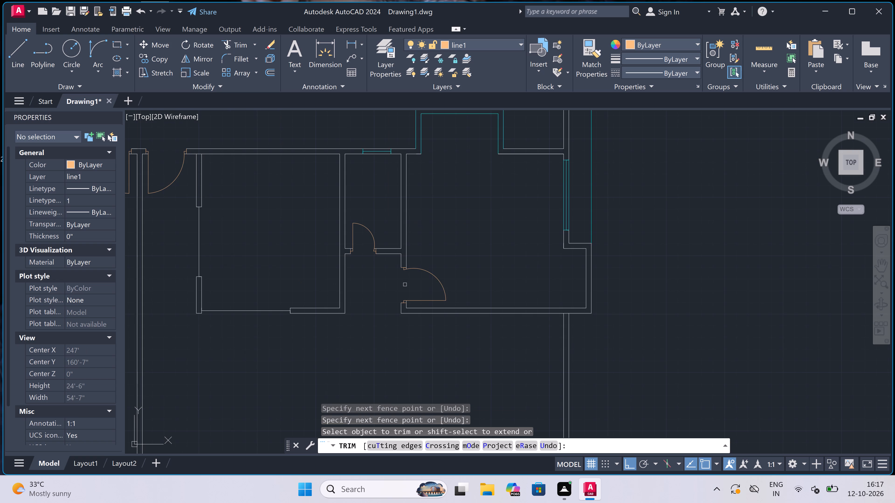
key("Escape")
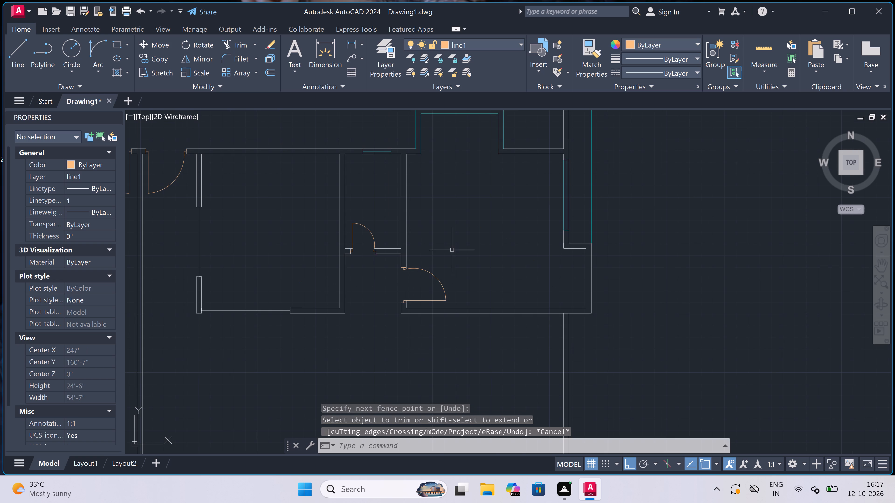
On layer line2, draw a horizontal line closing the open bottom of the right-hand lower room's bay recess between its inner corners.
scroll(452, 250, "down", 2)
scroll(453, 205, "up", 3)
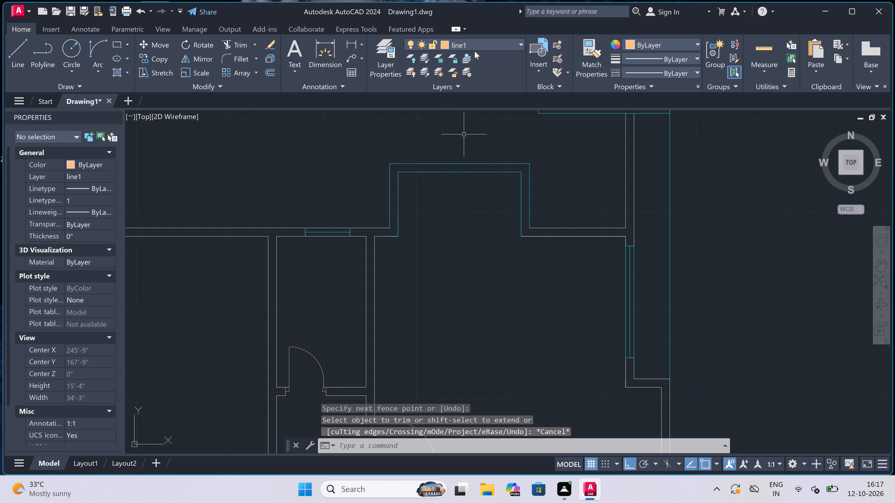
left_click(475, 51)
left_click(475, 44)
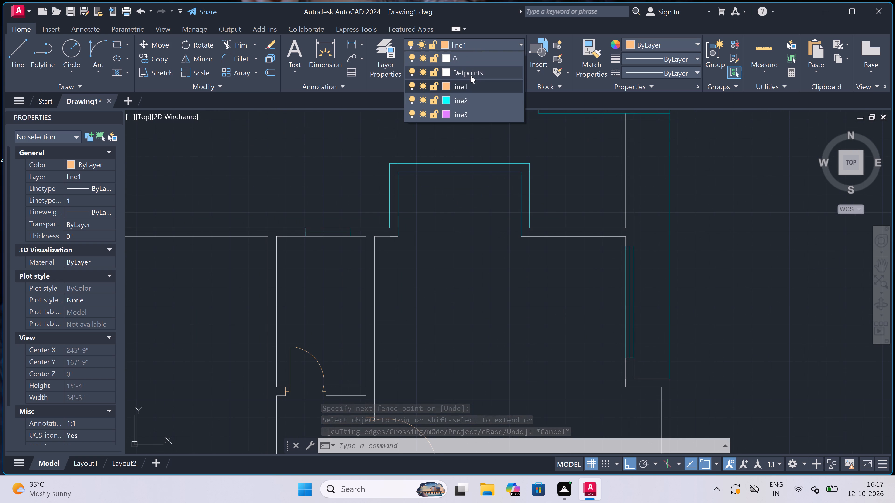
left_click(471, 100)
scroll(468, 149, "up", 2)
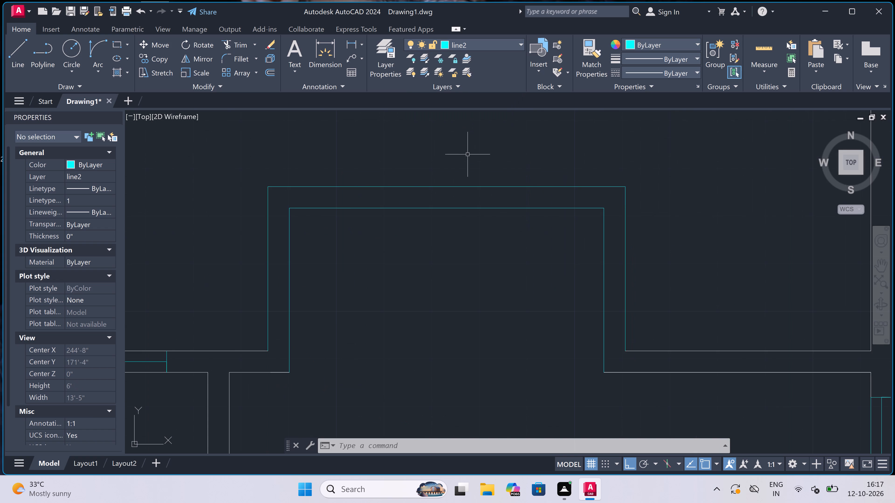
scroll(453, 208, "down", 1)
key("l")
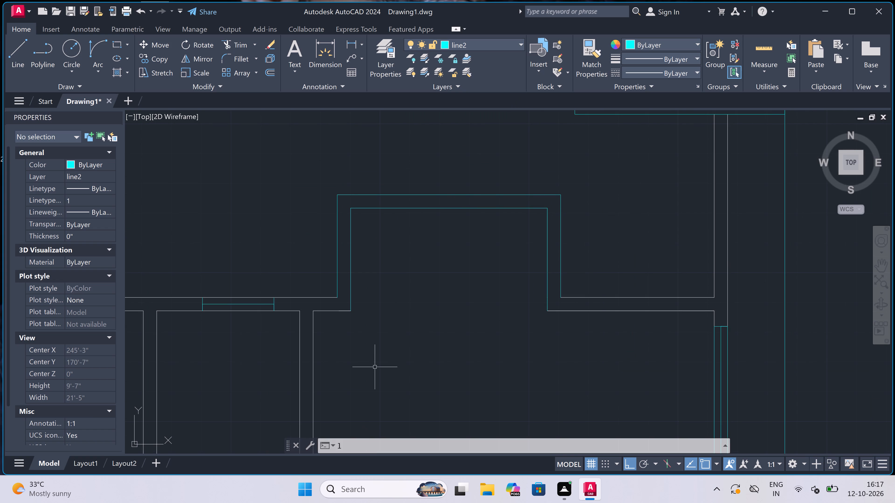
key("space")
left_click_drag(353, 310, 358, 312)
left_click(549, 310)
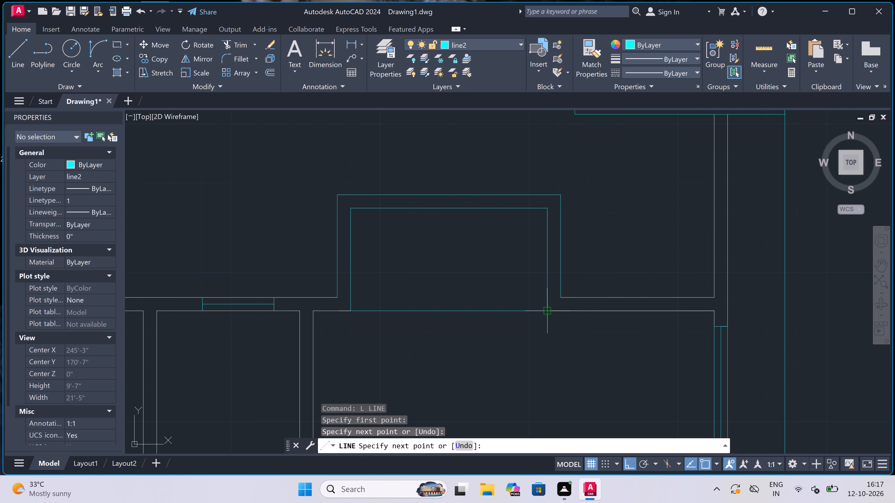
key("Escape")
Draw a matching horizontal line on layer line2 across the open bottom of the left-hand lower room's bay recess.
scroll(542, 297, "down", 5)
key("space")
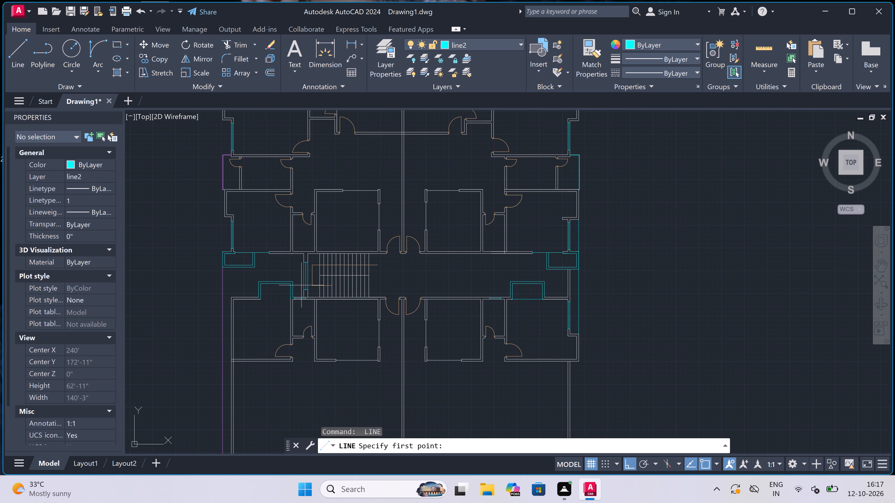
scroll(272, 290, "up", 3)
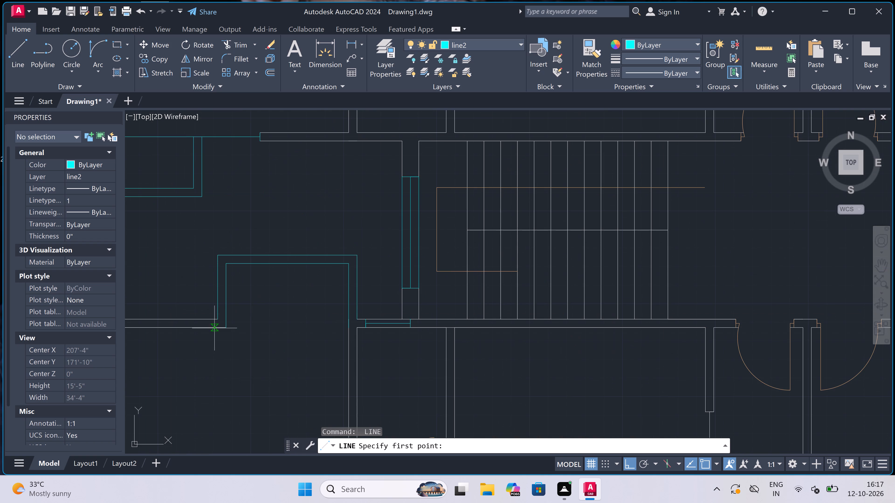
scroll(214, 329, "up", 2)
left_click(241, 328)
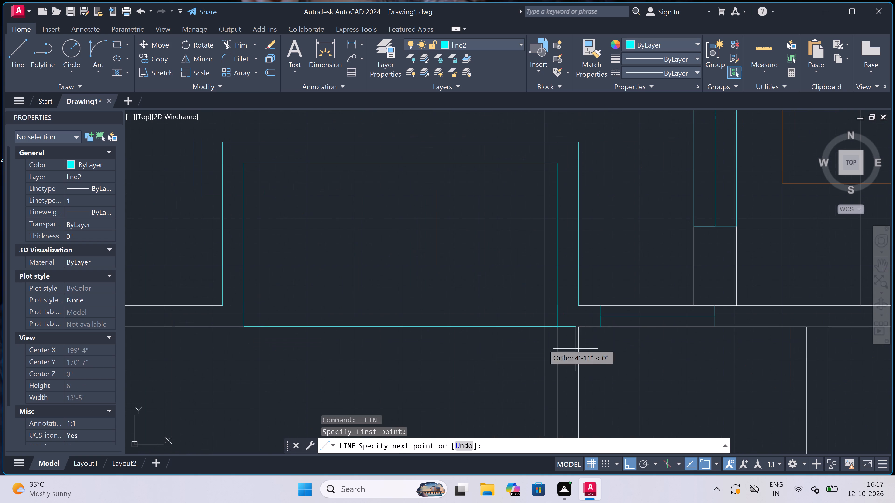
left_click(555, 330)
key("Escape")
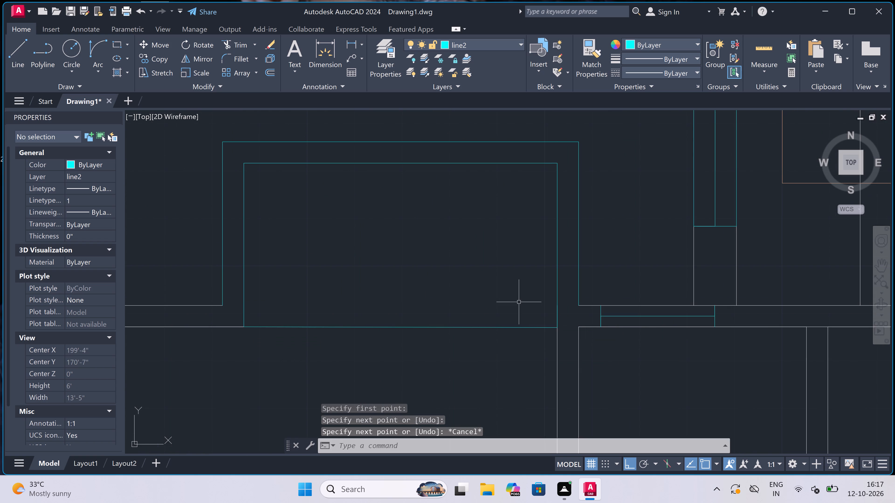
On layer 0, offset the bottom outer wall line of the right-hand lower room 6' downward.
scroll(506, 293, "down", 8)
scroll(592, 306, "up", 3)
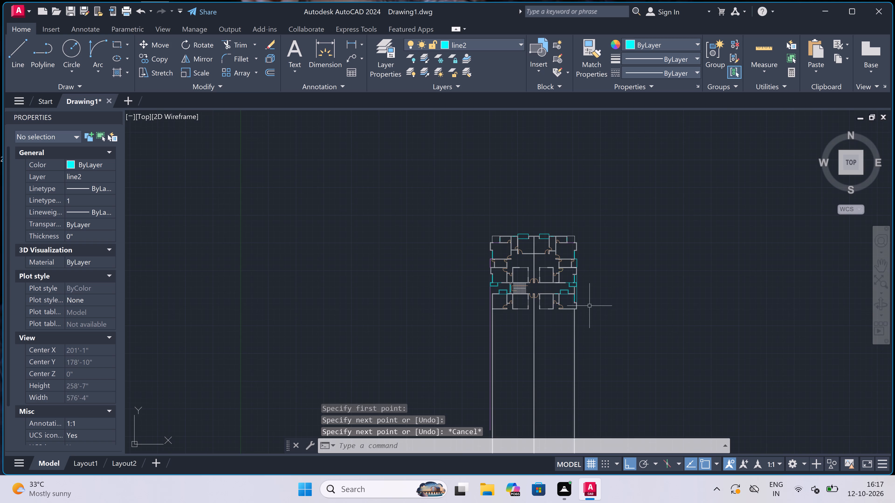
left_click(494, 41)
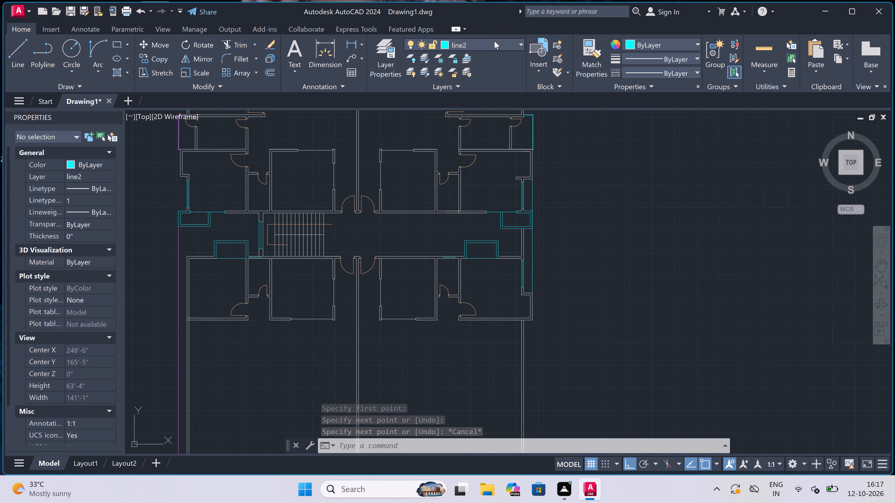
left_click(487, 58)
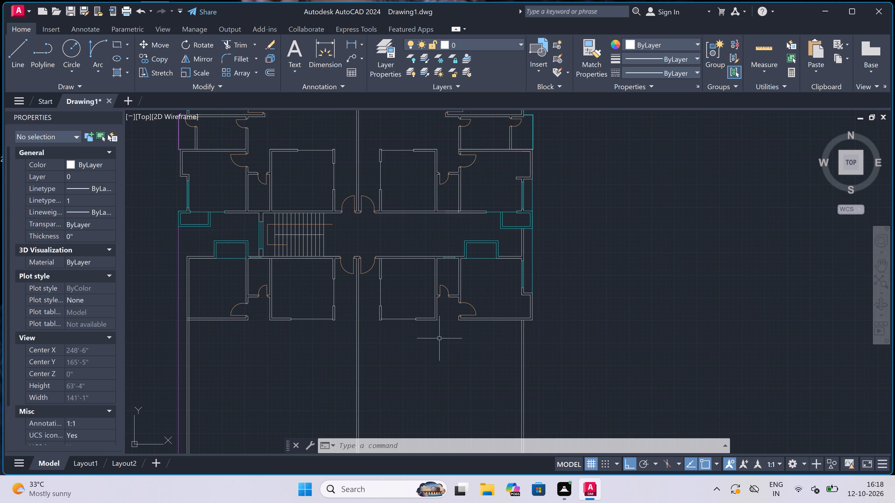
scroll(434, 397, "down", 2)
scroll(447, 388, "up", 3)
scroll(456, 370, "up", 2)
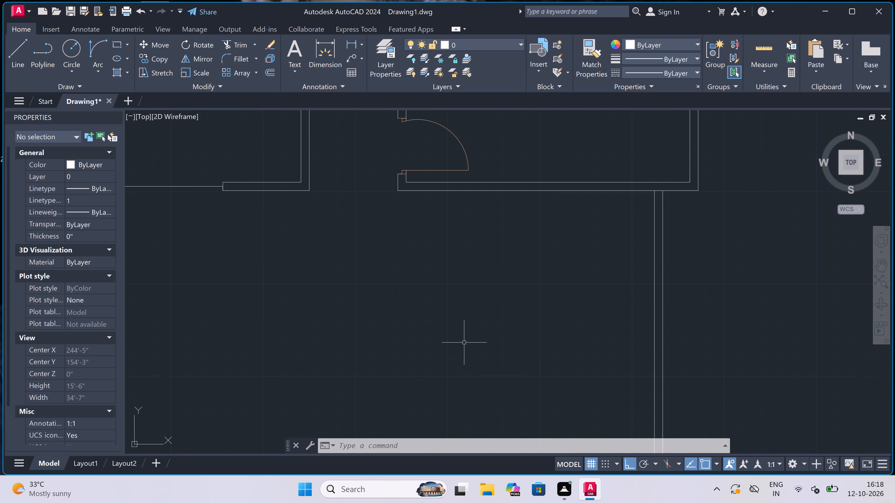
type("o")
key("space")
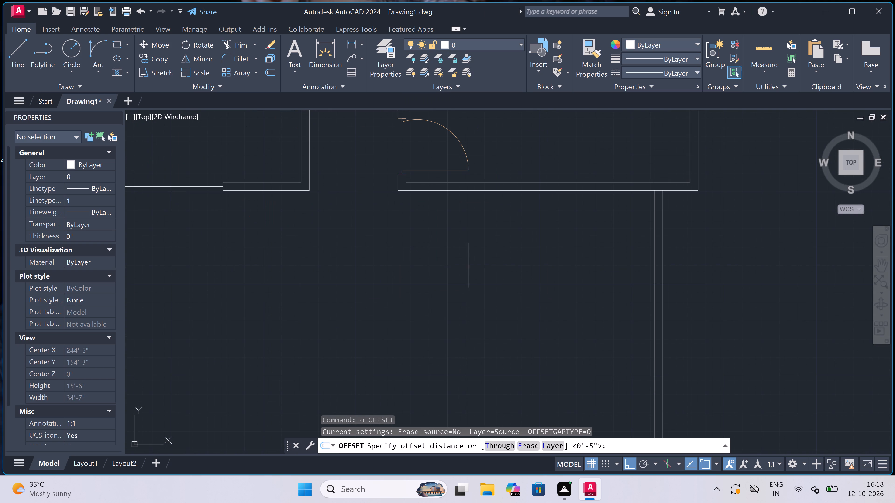
left_click(485, 194)
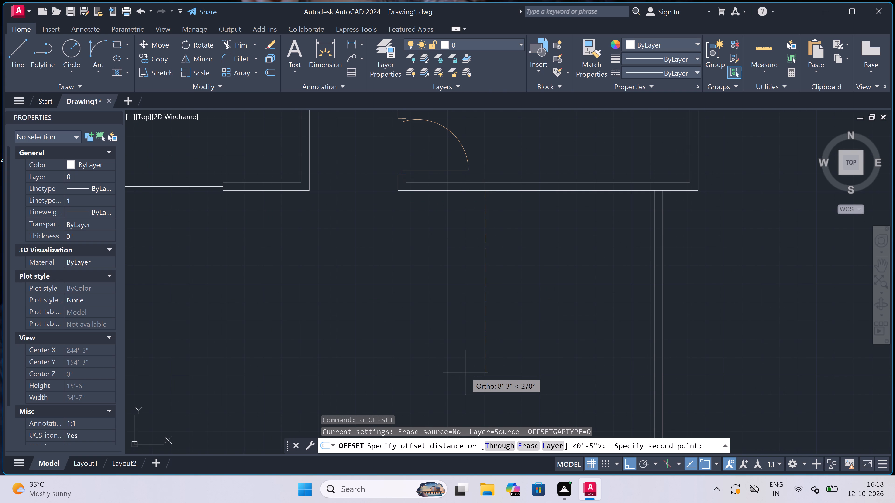
type("6'")
key("space")
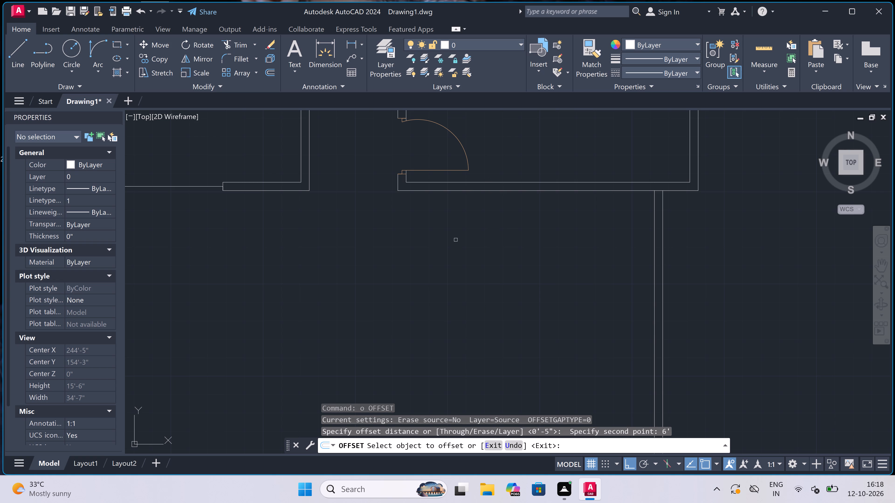
left_click(467, 190)
left_click(454, 245)
Offset the bottom outer wall line of the left-hand lower room 6' downward as well.
scroll(454, 244, "down", 3)
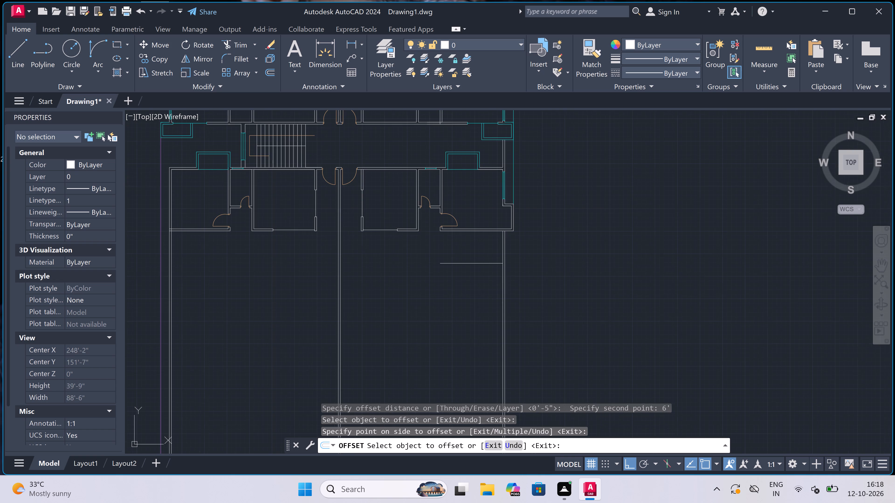
scroll(338, 231, "down", 2)
scroll(238, 230, "up", 2)
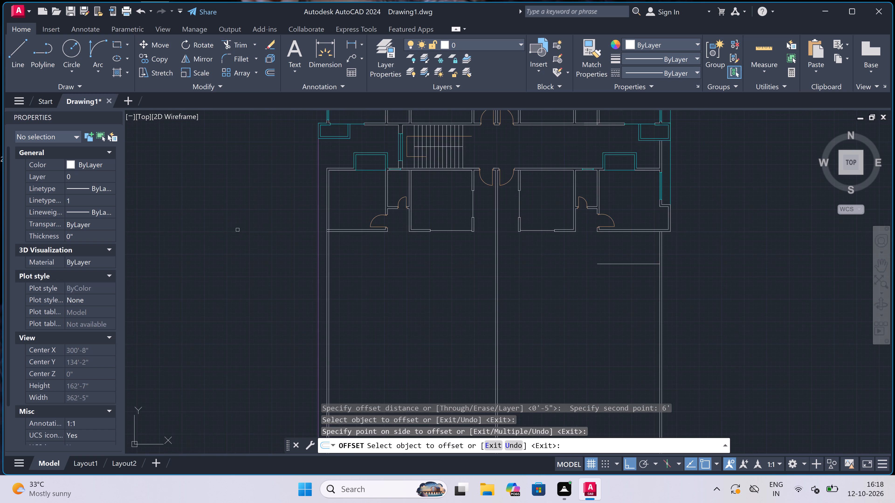
scroll(238, 230, "up", 1)
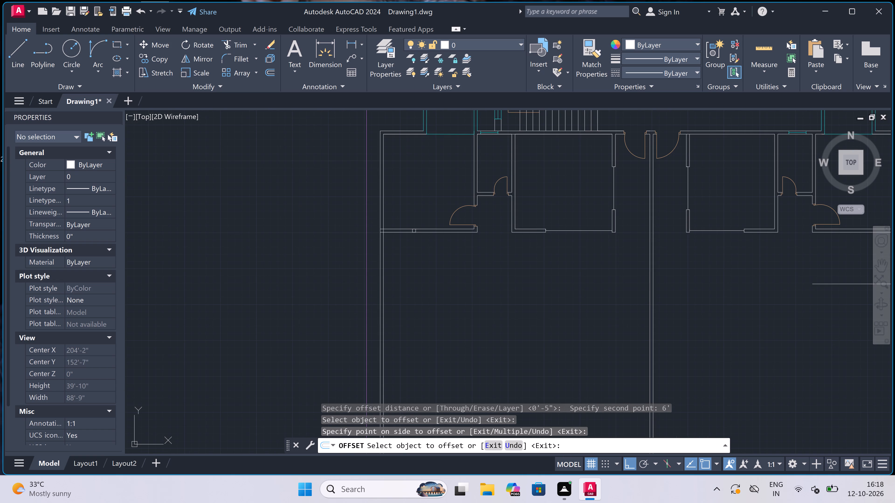
left_click(413, 233)
left_click(411, 297)
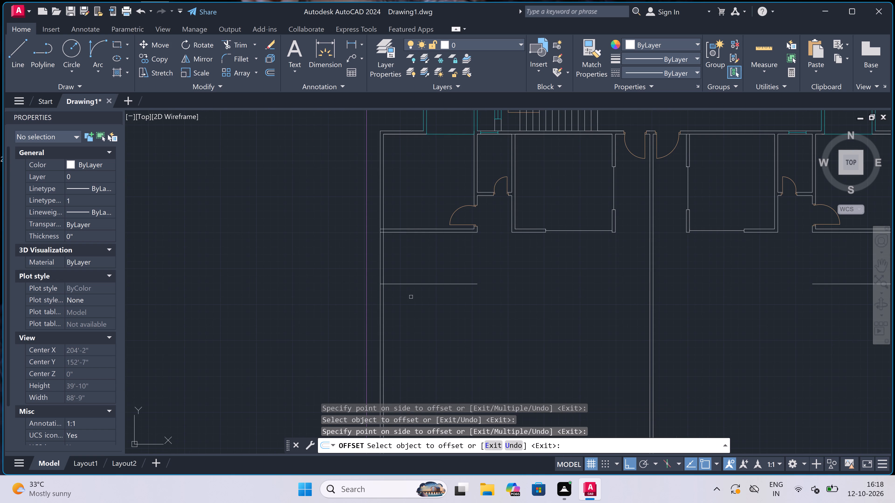
key("Escape")
Offset the new left-hand horizontal line 4.5" downward to form the second face of the wall.
type("o")
key("space")
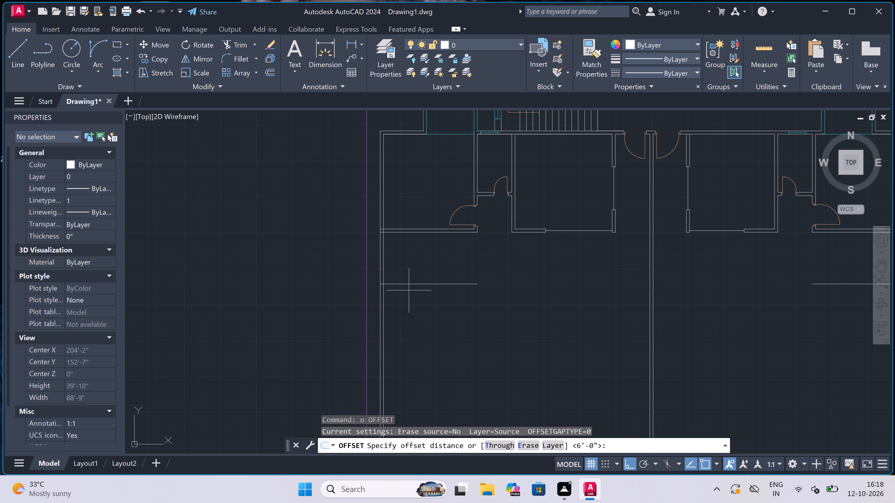
scroll(409, 291, "up", 1)
left_click(412, 278)
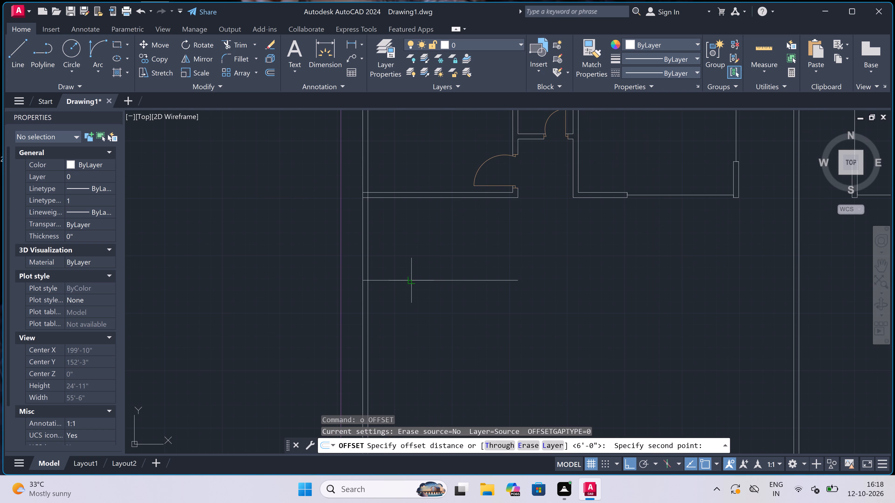
scroll(412, 278, "up", 1)
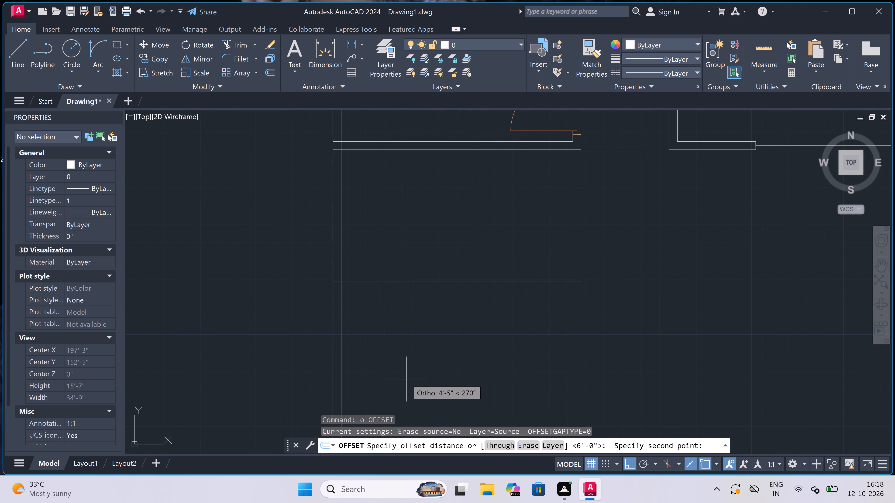
key("4")
key("period")
key("5")
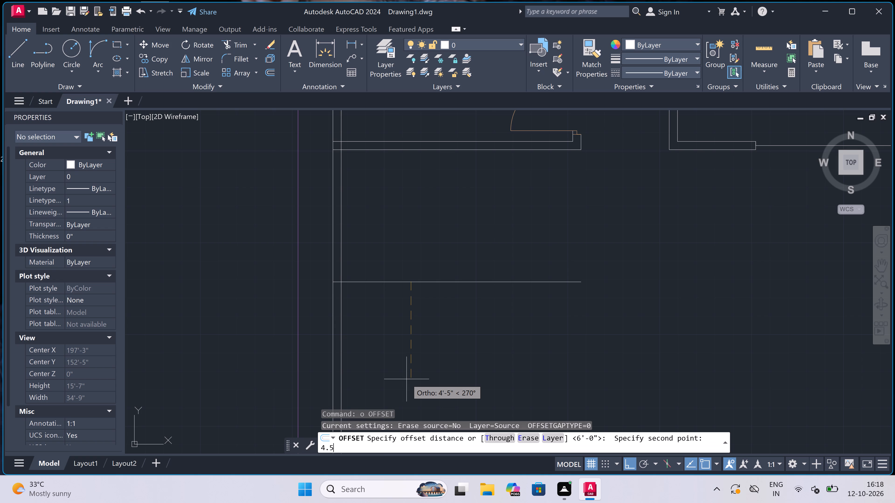
key("shift+quotedbl")
key("space")
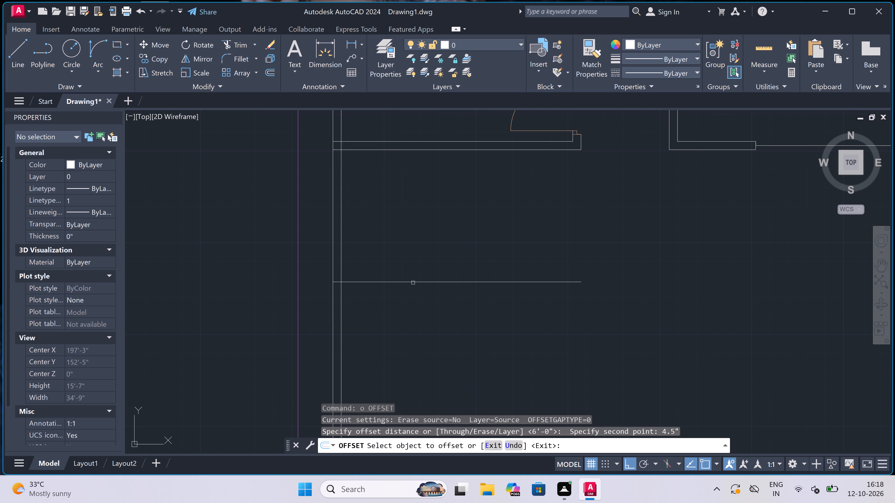
left_click_drag(413, 283, 413, 293)
left_click(407, 328)
Offset the matching right-hand horizontal line 4.5" downward to form its second wall face.
scroll(407, 327, "down", 4)
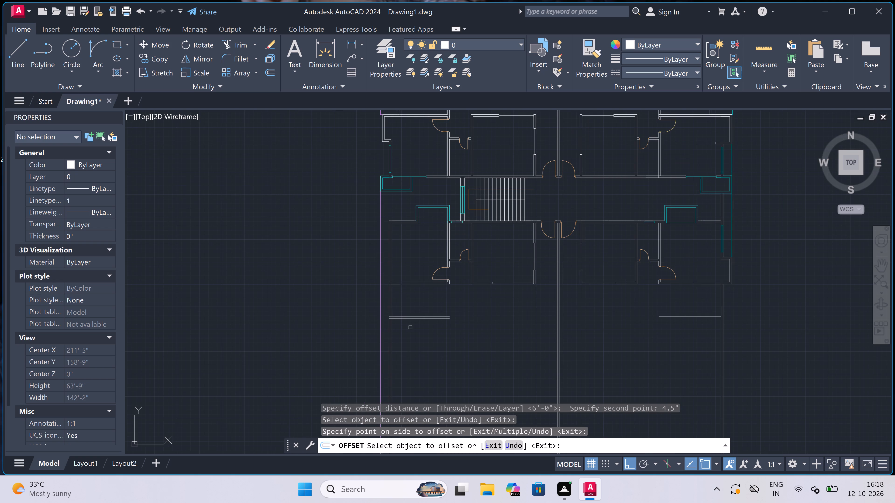
scroll(730, 322, "up", 3)
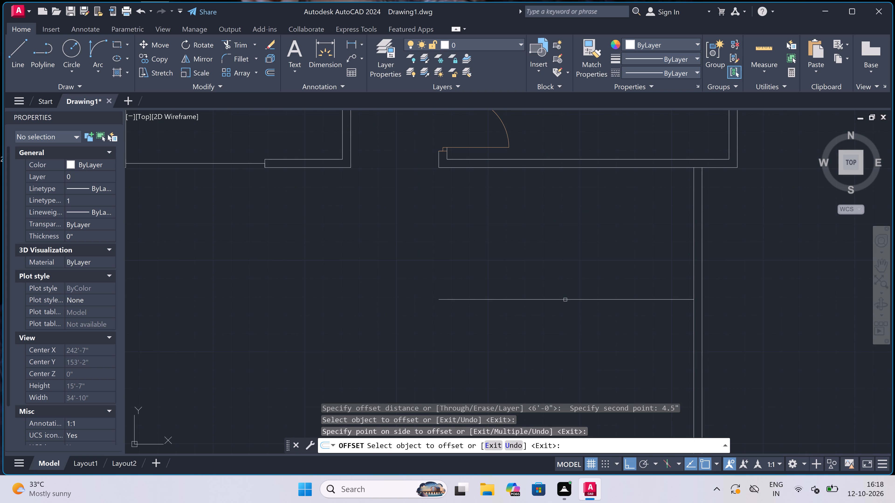
left_click_drag(565, 300, 565, 304)
left_click(561, 326)
key("Escape")
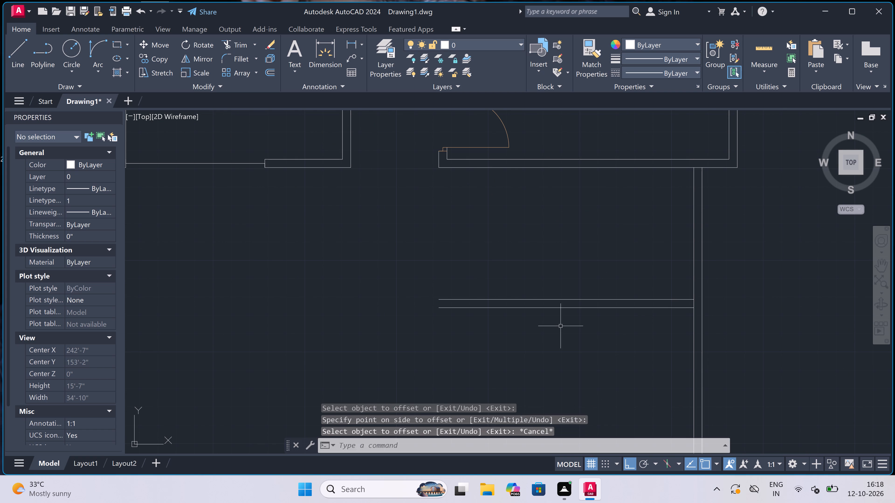
Offset the lower face of the new right-hand horizontal wall 11'6" downward.
key("space")
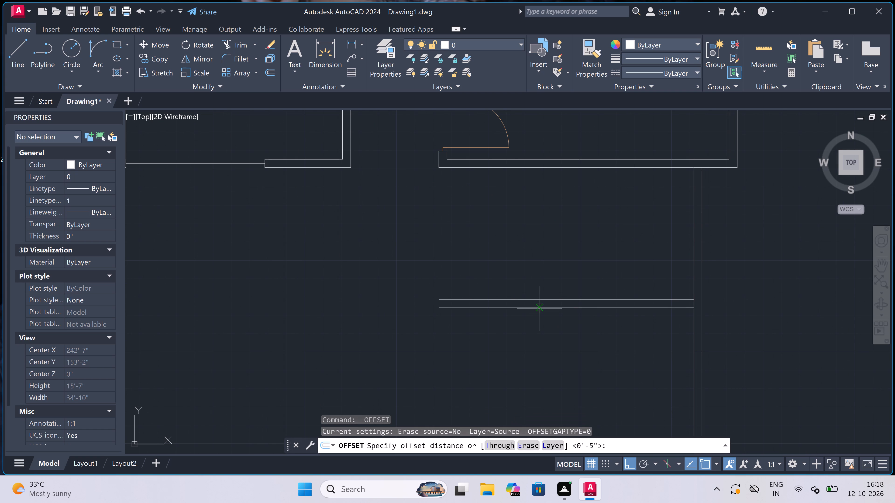
left_click(523, 304)
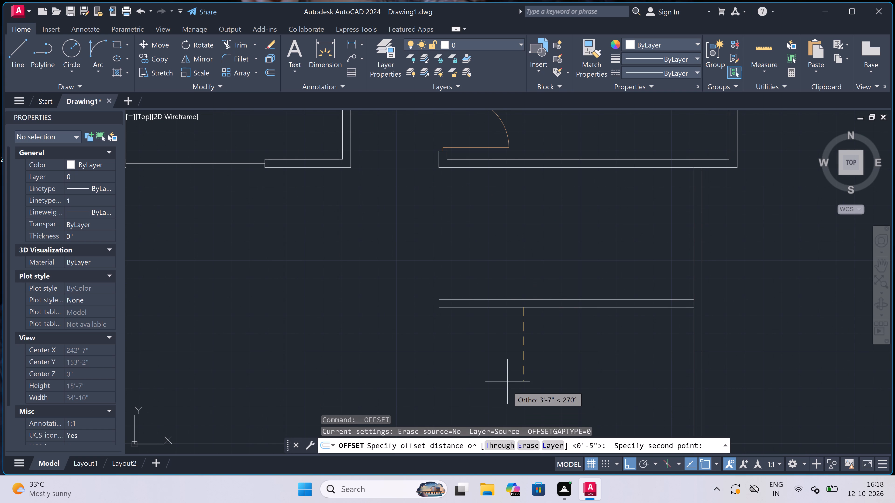
scroll(510, 320, "down", 2)
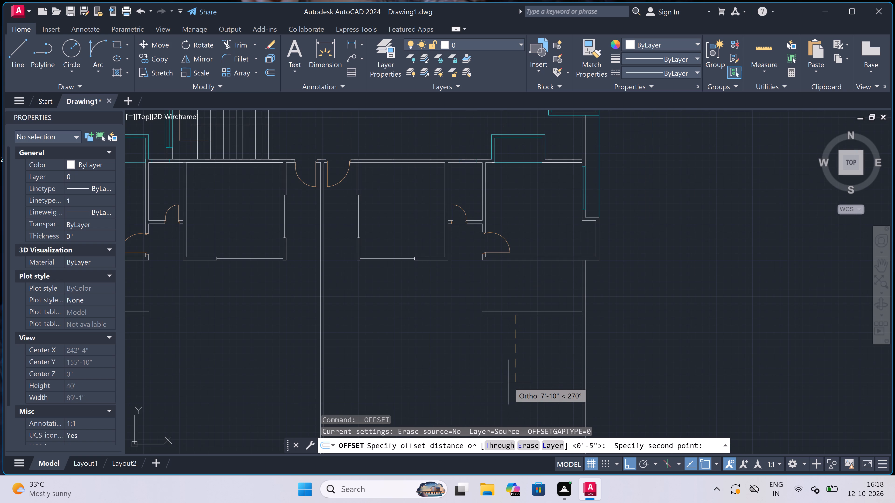
type("11")
key("apostrophe")
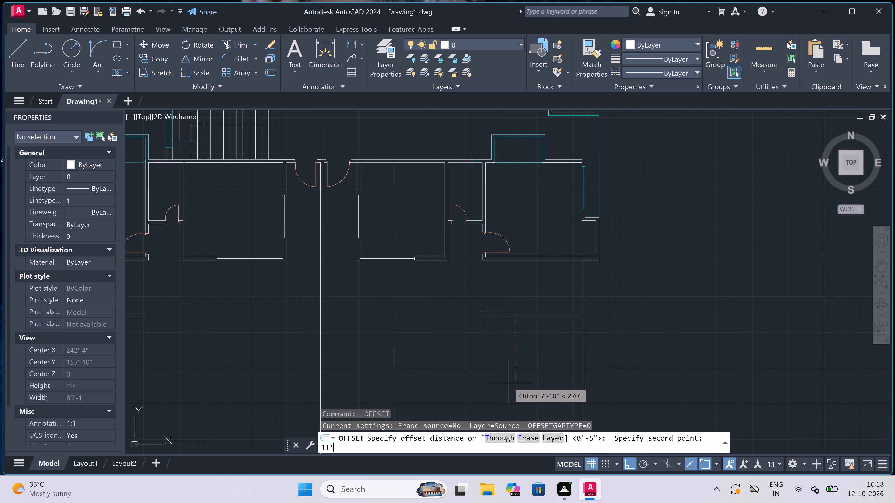
key("6")
type("\"")
key("space")
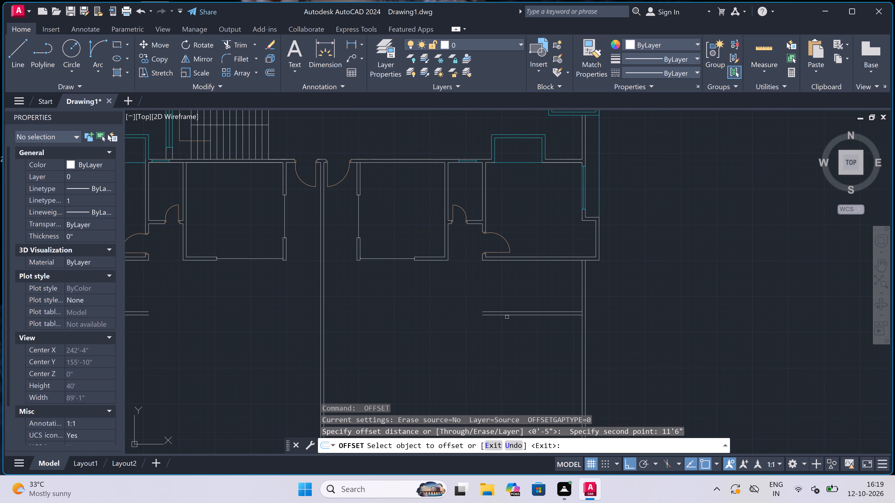
left_click(507, 316)
left_click(493, 345)
Offset the lower face of the new left-hand horizontal wall 11'6" downward.
scroll(493, 345, "down", 4)
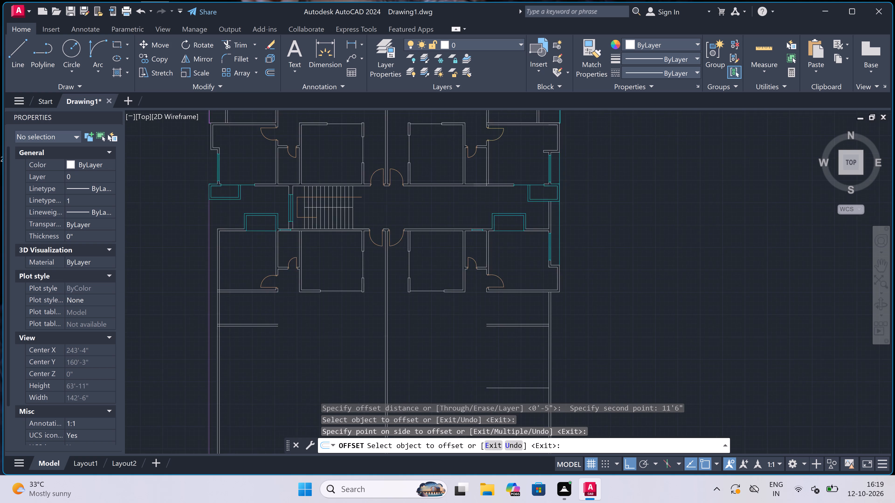
scroll(493, 345, "down", 1)
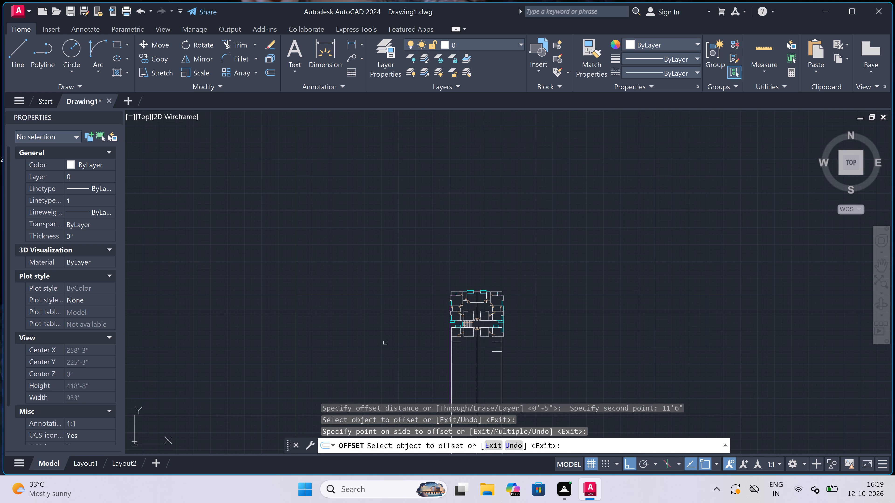
scroll(443, 343, "up", 3)
scroll(477, 369, "up", 3)
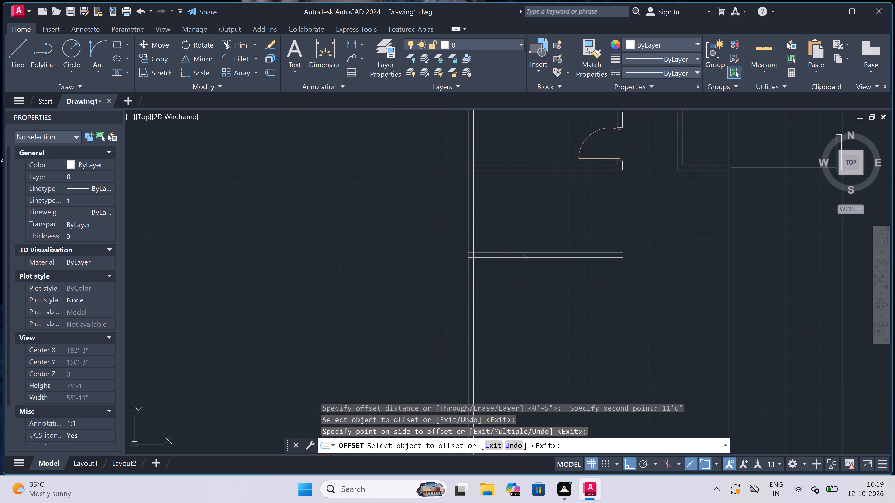
left_click_drag(525, 257, 522, 271)
left_click(505, 321)
scroll(505, 321, "down", 4)
scroll(522, 344, "up", 2)
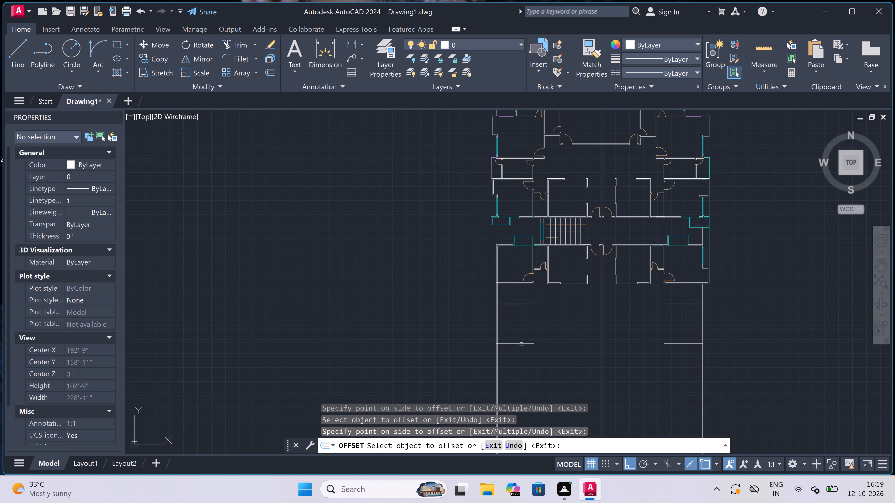
scroll(522, 344, "up", 2)
key("Escape")
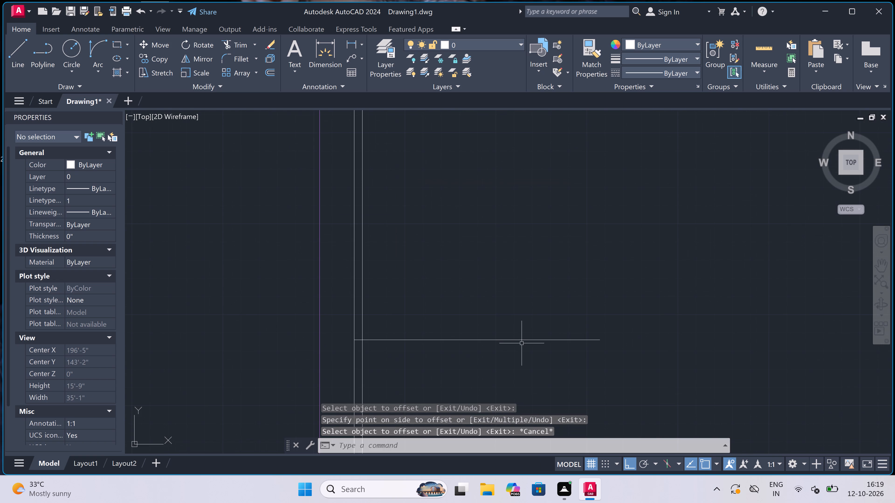
Offset the lowest left-hand horizontal line 4.5" downward to form the second face of the wall.
key("space")
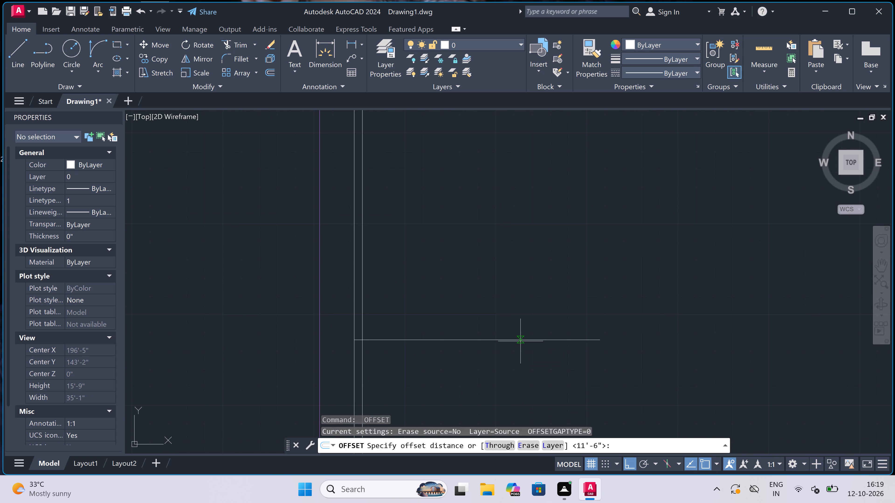
left_click(520, 340)
scroll(504, 384, "down", 1)
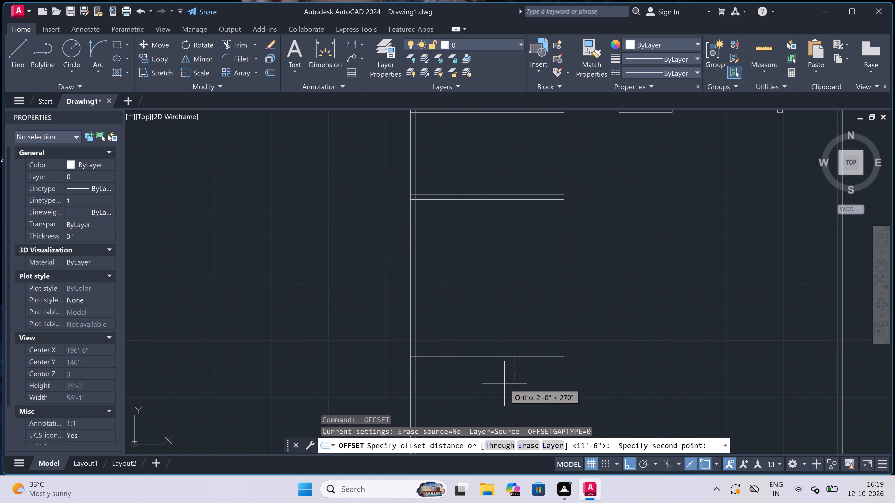
type("4.5")
type("\"")
key("space")
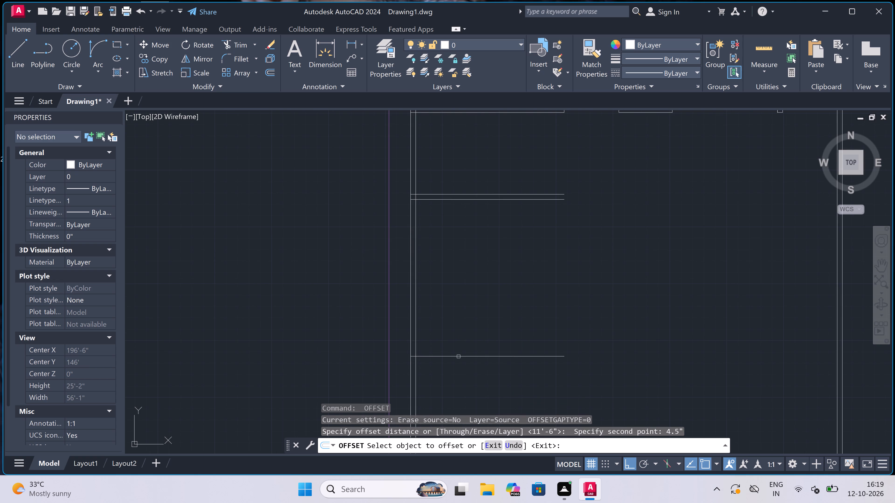
left_click_drag(458, 357, 459, 363)
left_click(459, 375)
Offset the matching lowest right-hand horizontal line 4.5" downward to form its second wall face.
scroll(475, 323, "down", 4)
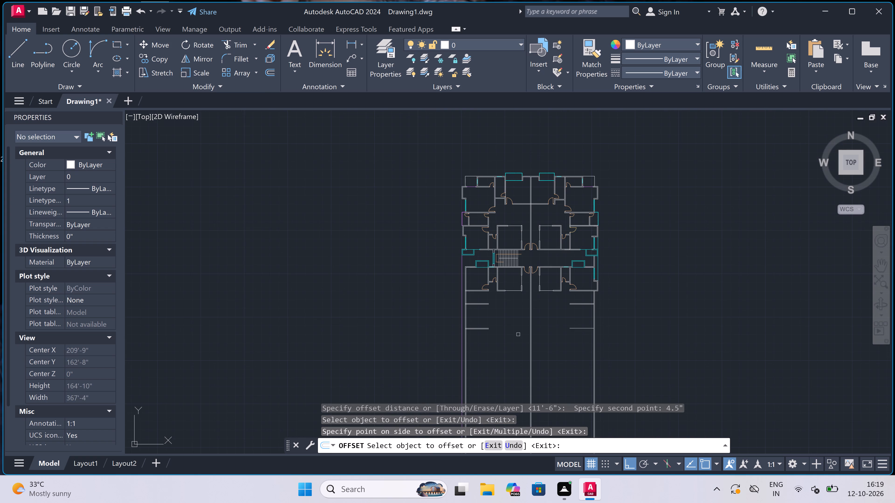
scroll(571, 322, "up", 3)
scroll(593, 374, "up", 2)
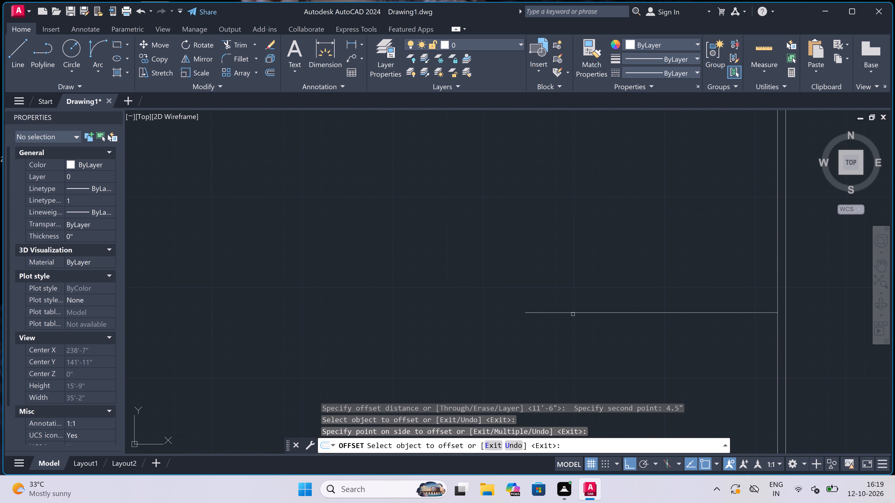
left_click(571, 313)
left_click(562, 340)
scroll(546, 326, "down", 5)
scroll(564, 334, "up", 3)
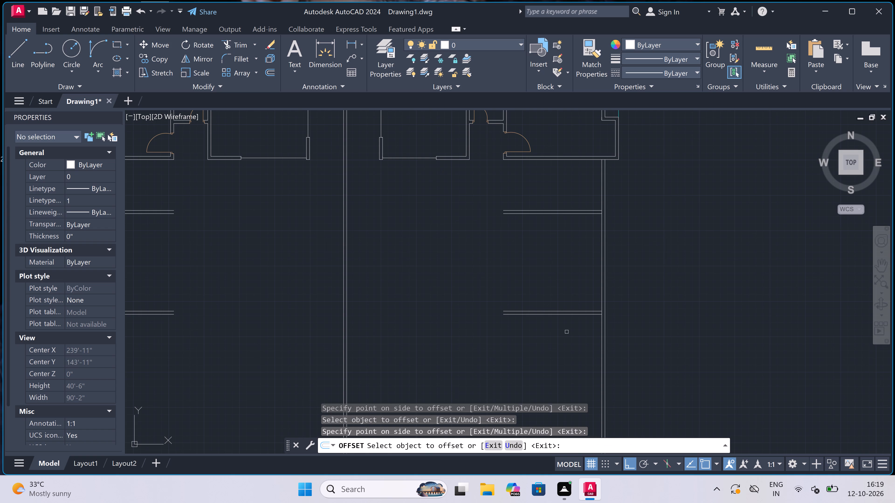
key("Escape")
Offset the lower face of the lowest right-hand horizontal wall 4'6" downward.
key("space")
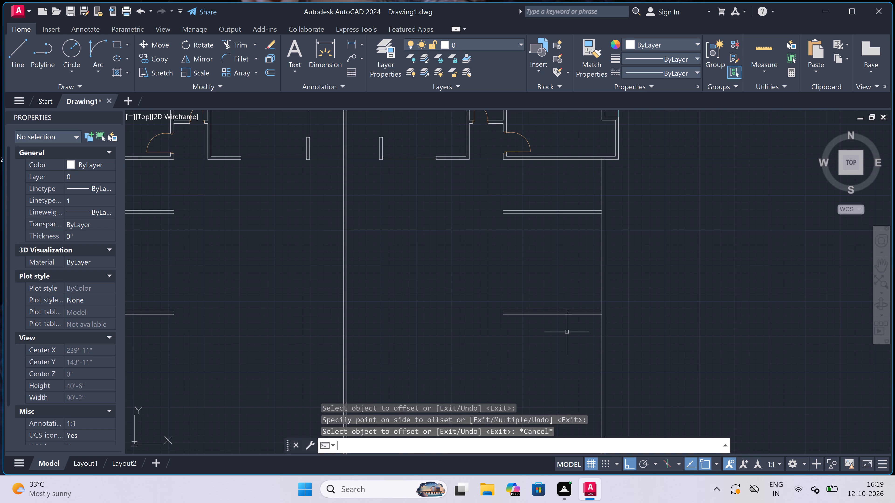
scroll(542, 321, "up", 1)
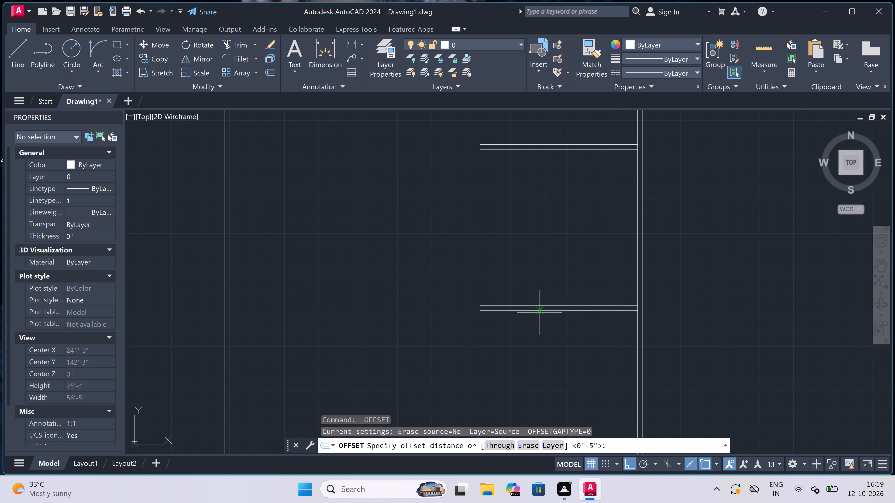
left_click(540, 313)
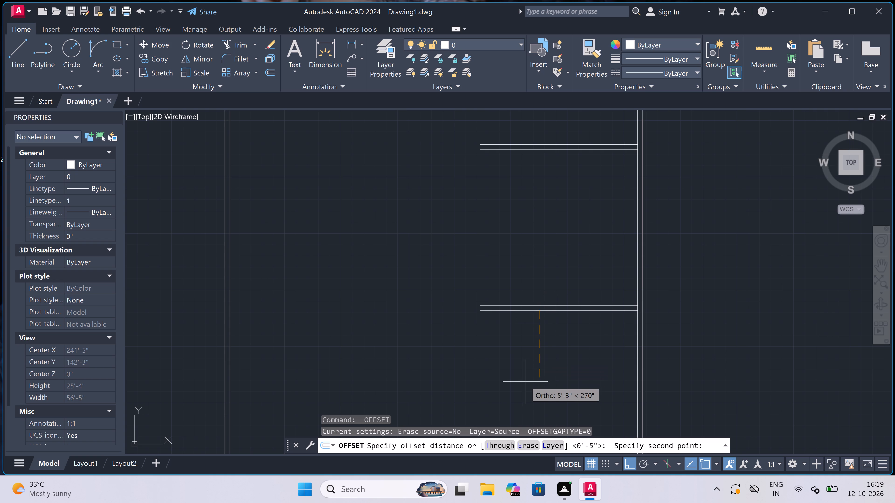
type("4'6")
type("\"")
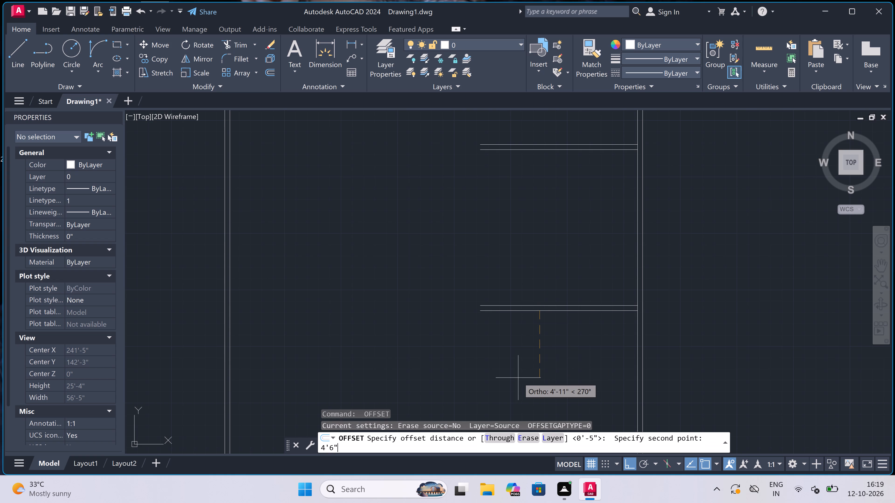
key("space")
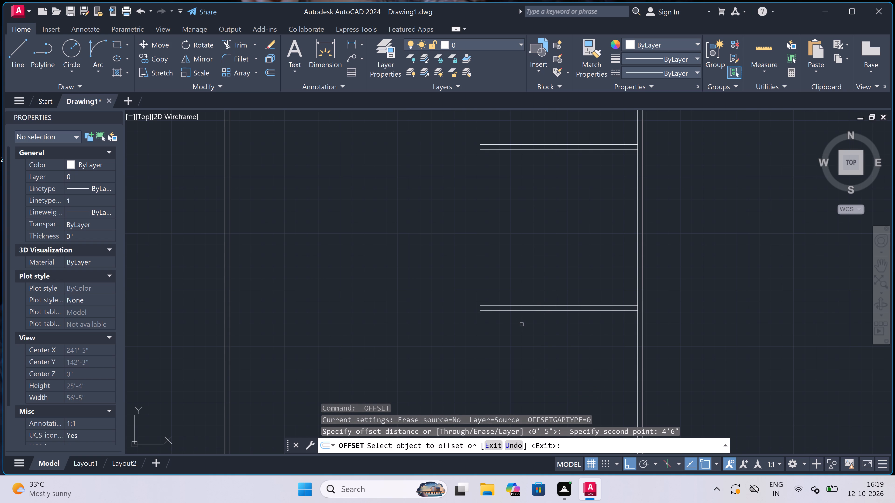
left_click_drag(524, 312, 520, 330)
left_click(516, 377)
Offset the lower face of the lowest left-hand horizontal wall 4'6" downward.
scroll(515, 377, "down", 3)
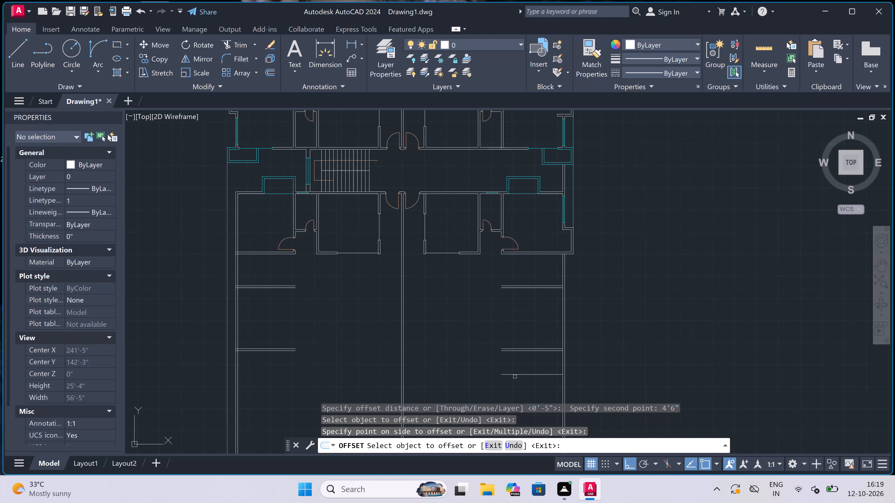
scroll(289, 374, "up", 1)
scroll(350, 382, "up", 3)
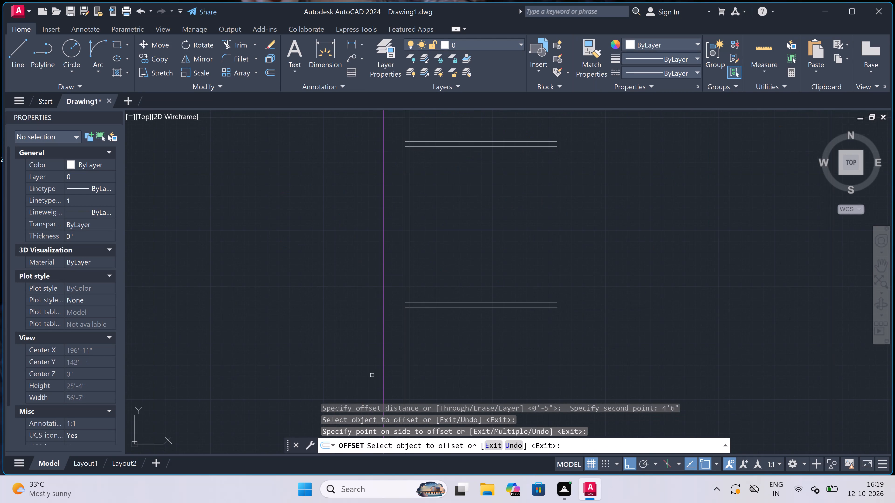
left_click_drag(474, 308, 472, 319)
left_click(463, 357)
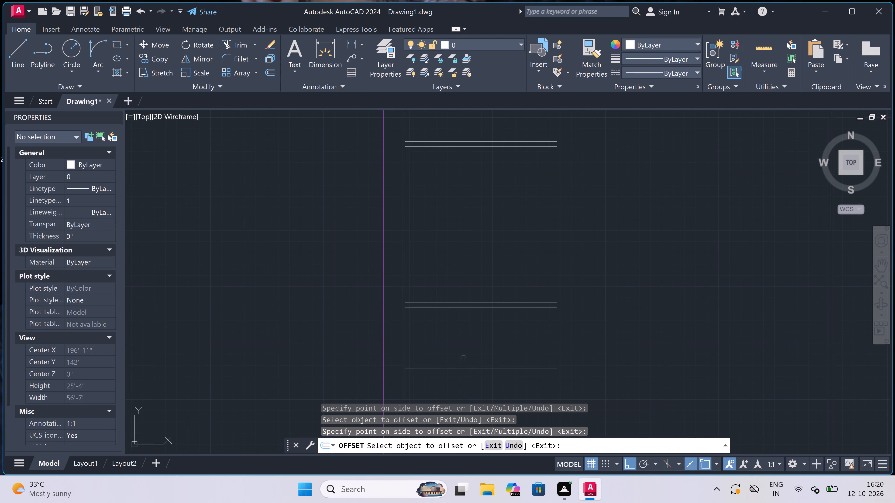
scroll(463, 357, "down", 3)
scroll(461, 382, "up", 3)
key("Escape")
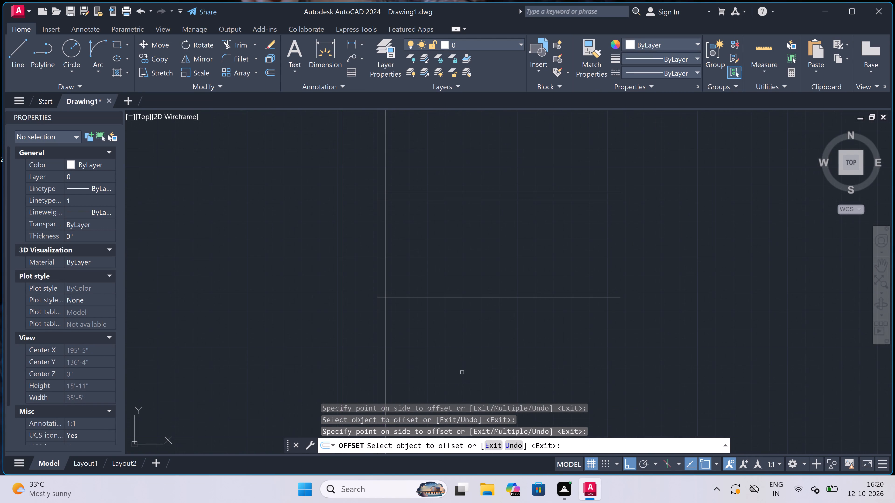
Offset the new left-hand horizontal line 4.5" downward to form its second wall face.
key("space")
left_click_drag(464, 296, 463, 302)
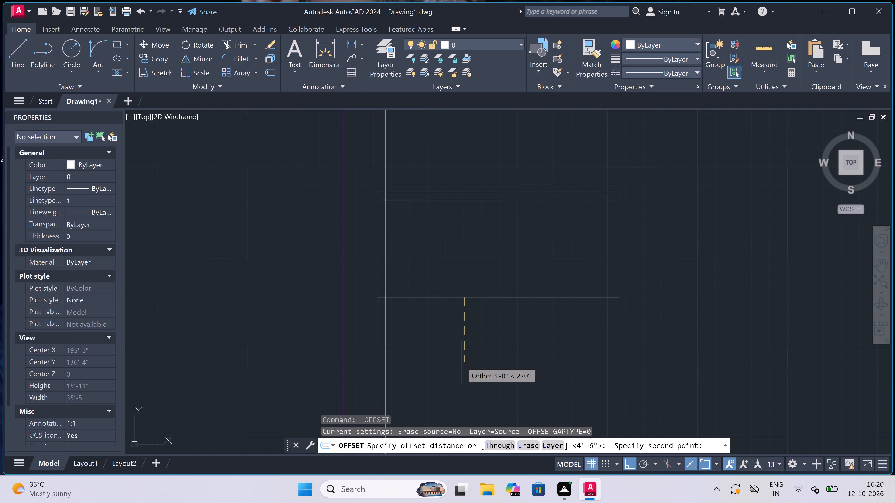
type("4.5\"")
key("space")
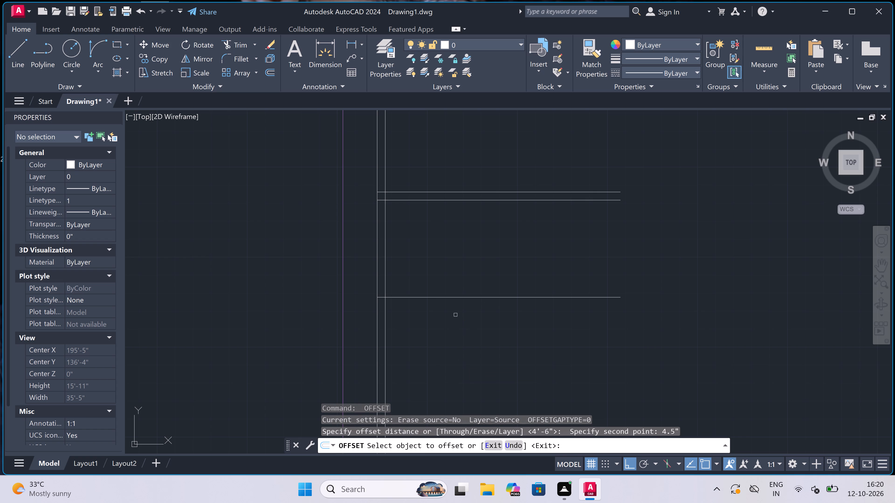
left_click_drag(443, 297, 440, 306)
left_click(436, 332)
Offset the new right-hand horizontal line 4.5" downward to form its second wall face.
scroll(436, 332, "down", 4)
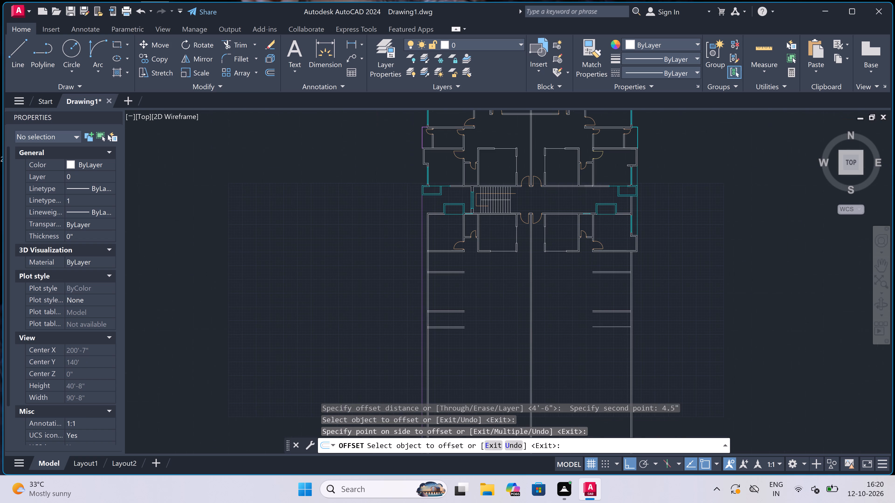
scroll(598, 338, "up", 3)
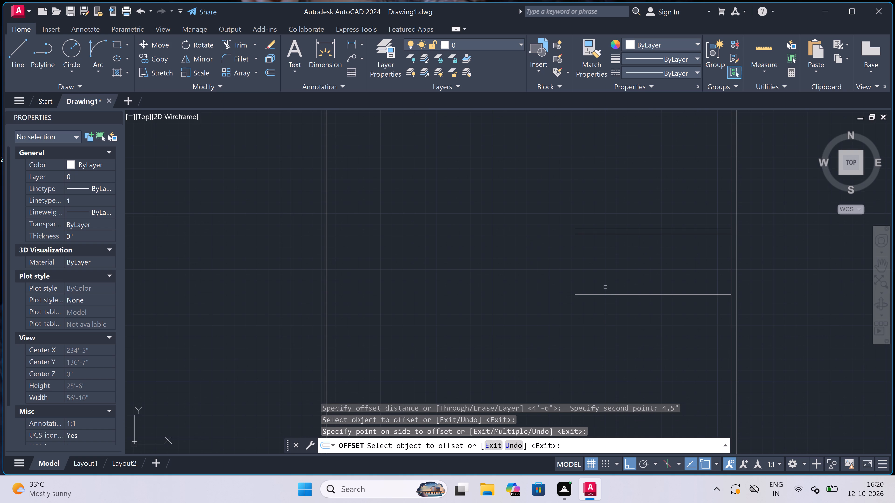
left_click_drag(604, 294, 603, 298)
left_click(593, 339)
key("Escape")
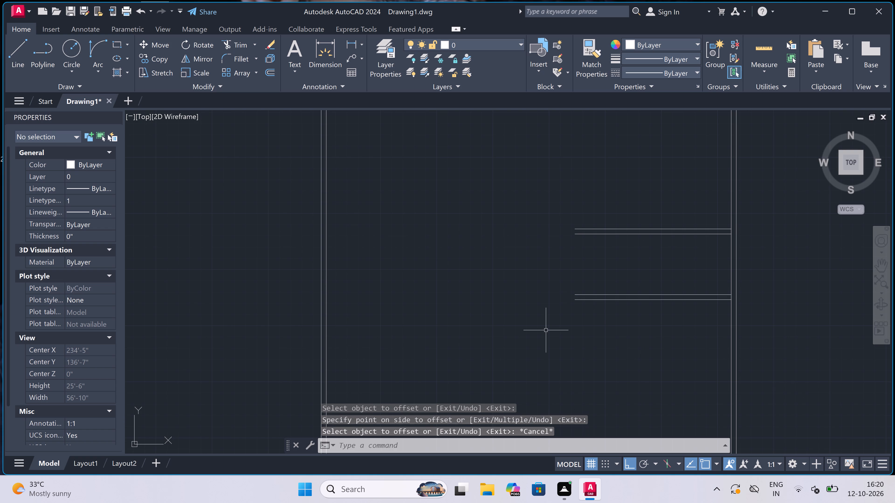
Extend both lines of the lowest right-hand wall across the central wall to the left-hand outer wall, making one full-width wall.
type("ex")
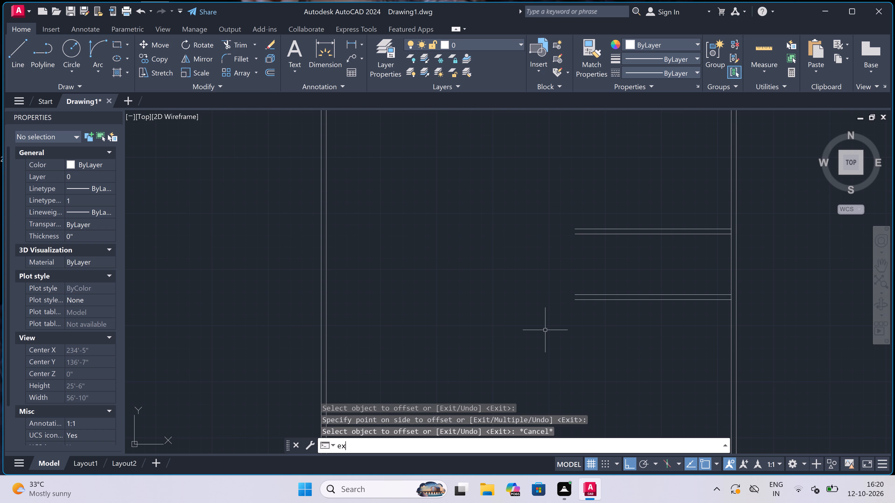
key("space")
scroll(597, 295, "down", 1)
left_click(624, 280)
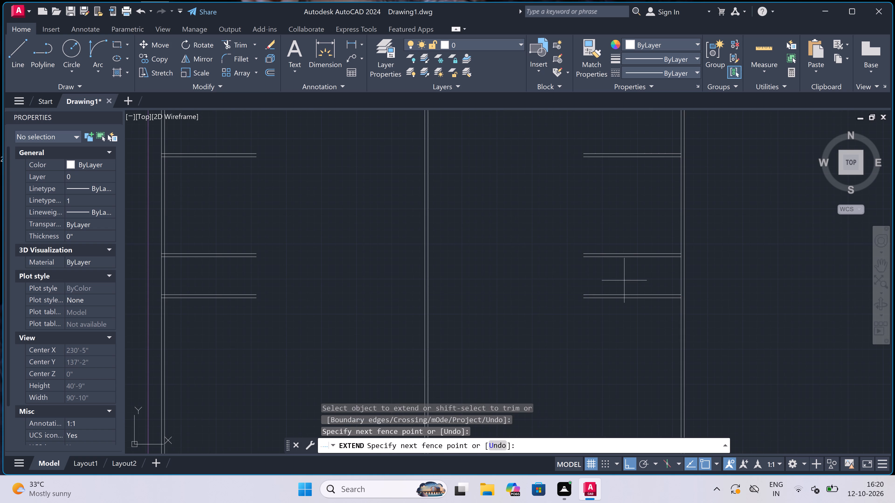
left_click(636, 340)
left_click(637, 291)
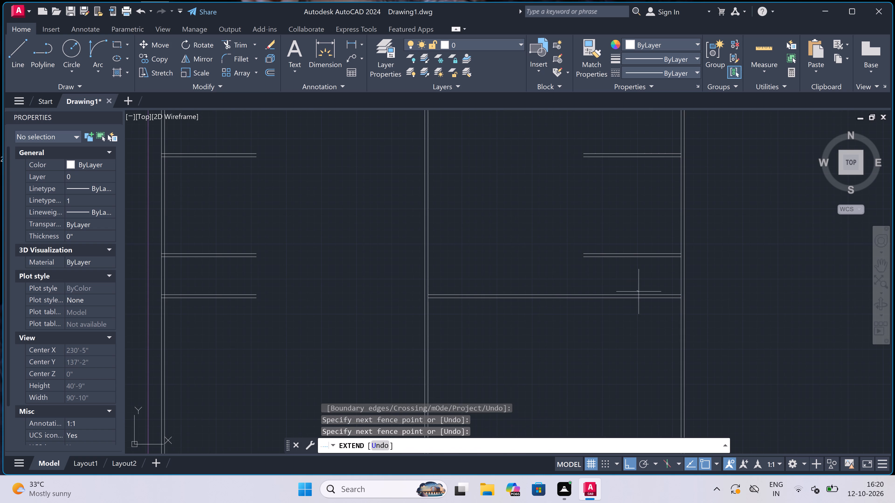
left_click(664, 327)
scroll(664, 326, "down", 2)
left_click_drag(603, 298, 603, 302)
left_click(603, 367)
left_click_drag(595, 301, 595, 307)
left_click(596, 361)
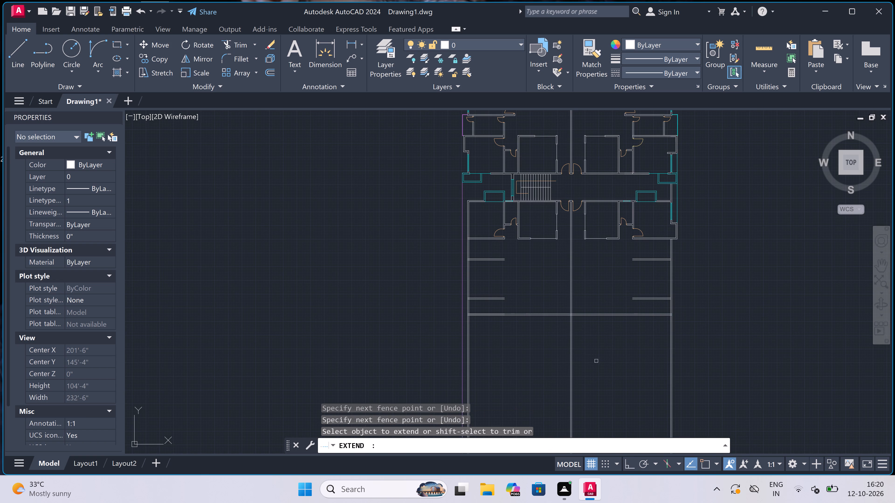
scroll(503, 306, "up", 3)
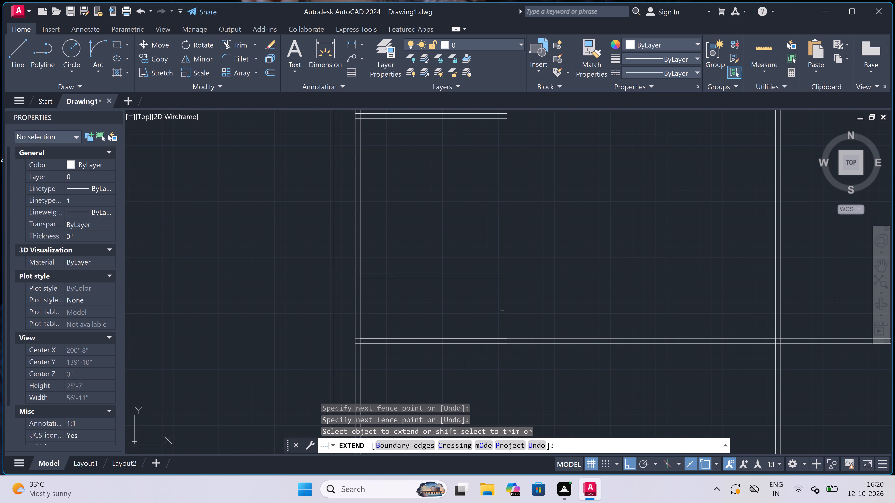
scroll(499, 341, "up", 4)
scroll(500, 342, "down", 2)
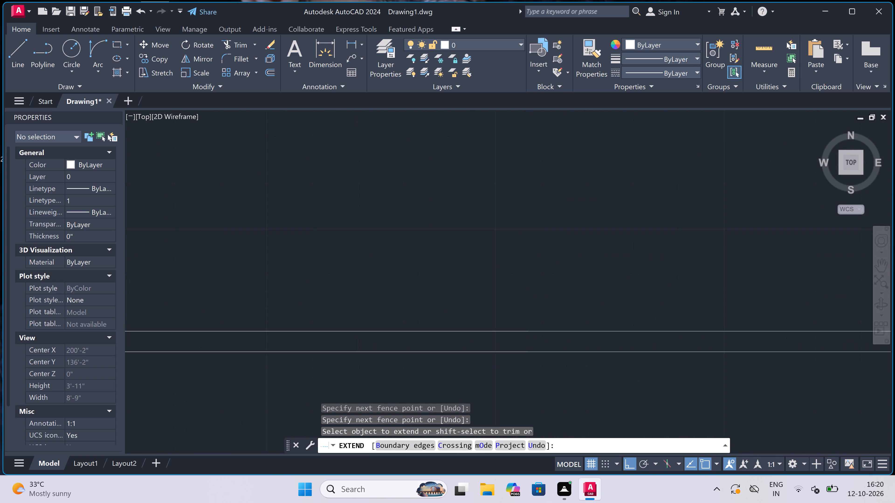
scroll(408, 338, "down", 4)
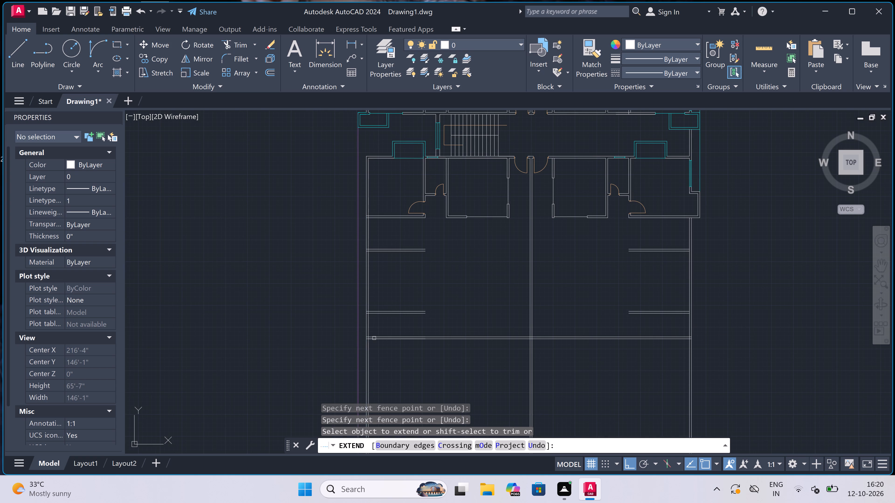
key("Escape")
Inspect the left-hand portion of the full-width bottom wall by selecting its lower and upper lines for overlapping segments.
scroll(404, 339, "up", 4)
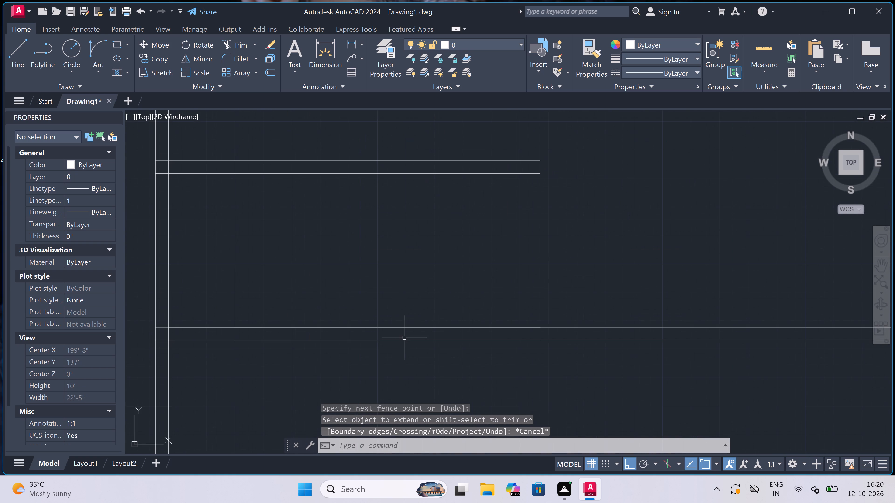
left_click(402, 342)
left_click_drag(401, 343, 401, 343)
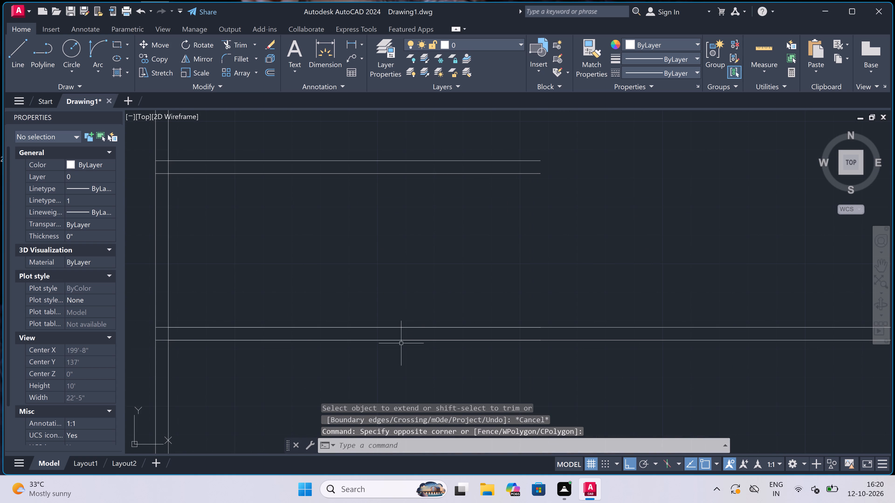
left_click_drag(401, 343, 401, 339)
left_click(399, 338)
left_click(394, 341)
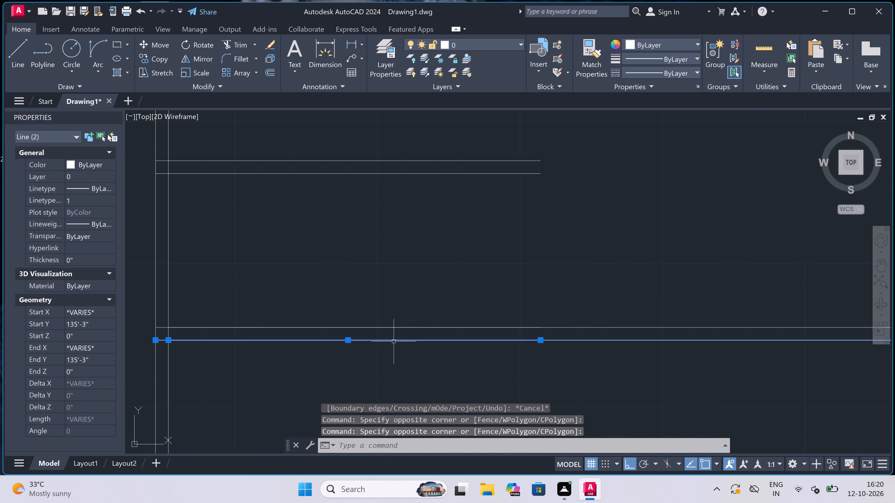
key("Escape")
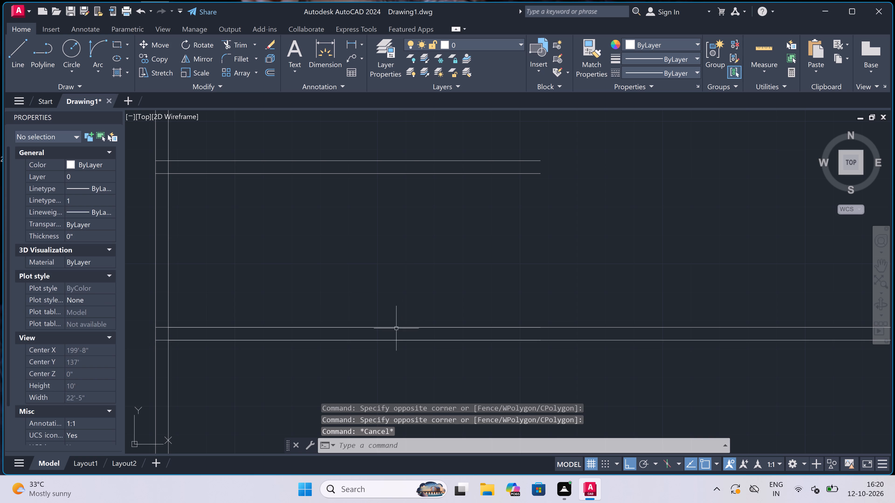
left_click(396, 328)
scroll(396, 328, "down", 3)
key("Escape")
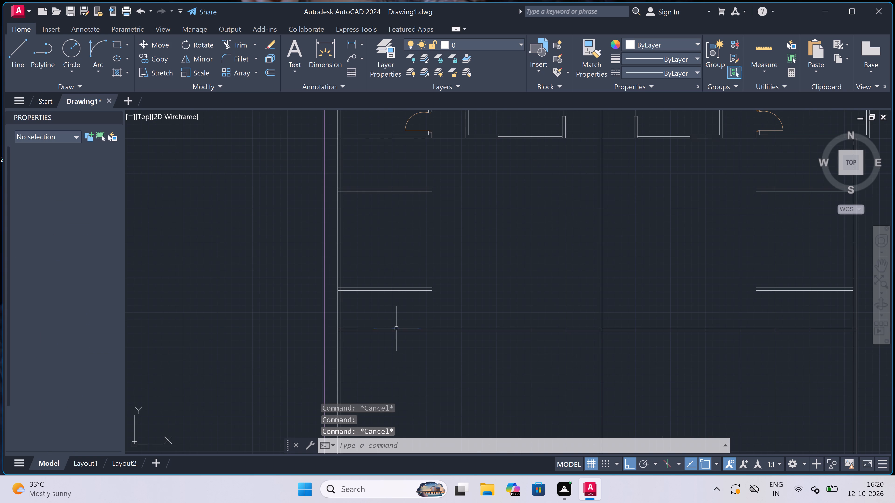
Trim off the outer and central vertical wall lines that run below the full-width bottom wall.
scroll(396, 328, "down", 2)
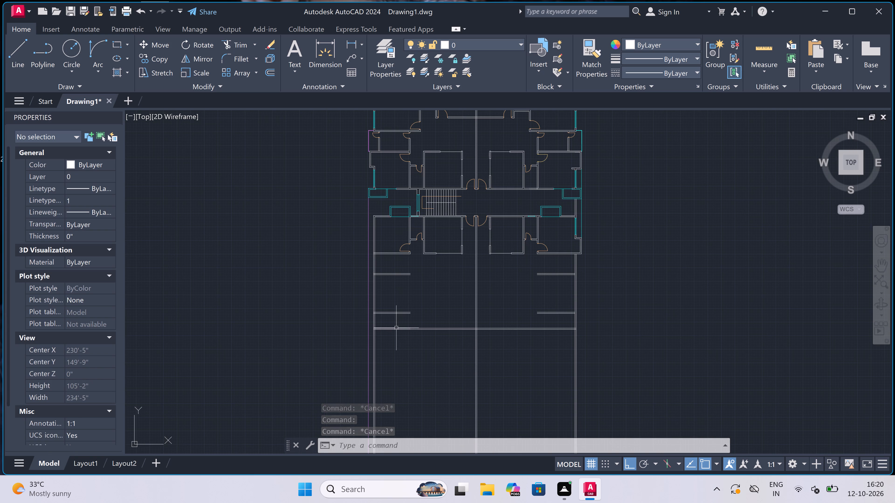
key("t")
key("r")
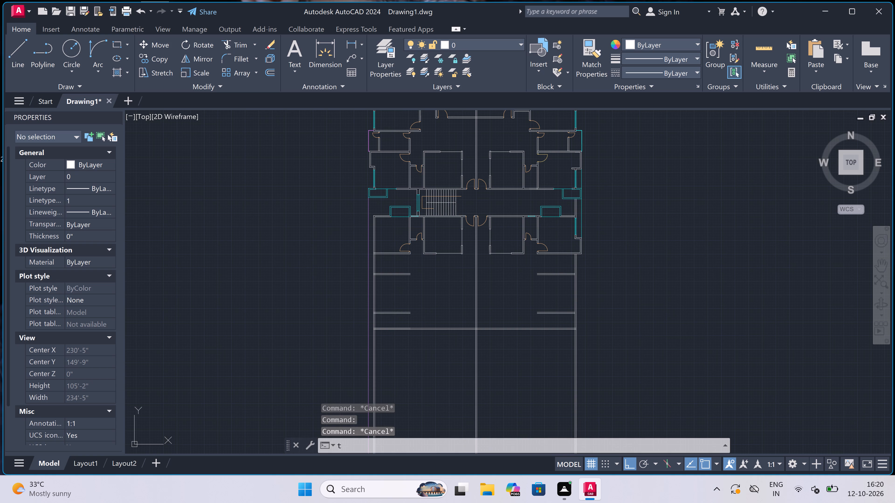
key("space")
left_click_drag(600, 356, 597, 354)
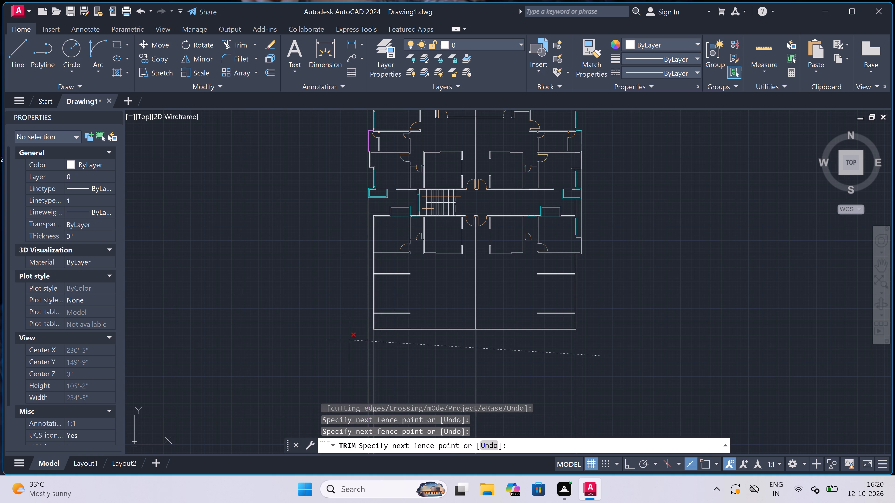
scroll(365, 342, "up", 3)
scroll(382, 332, "up", 2)
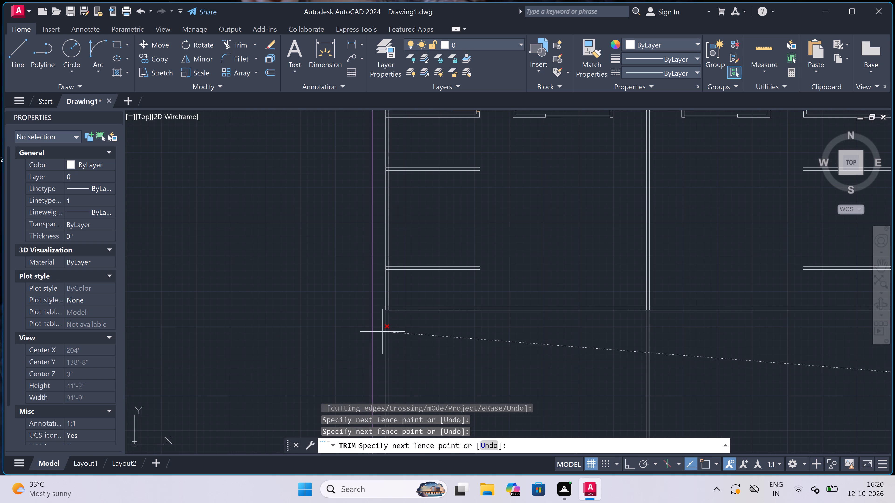
scroll(382, 332, "up", 1)
left_click(383, 331)
key("Escape")
scroll(383, 331, "down", 2)
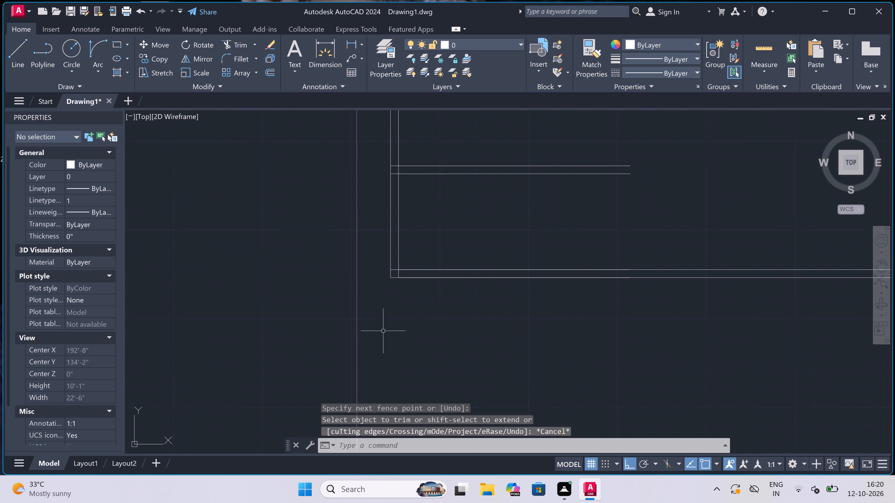
Trim away both lines of the bottom wall between the left-hand outer wall and the central wall, including the overlapping segments.
type("tr")
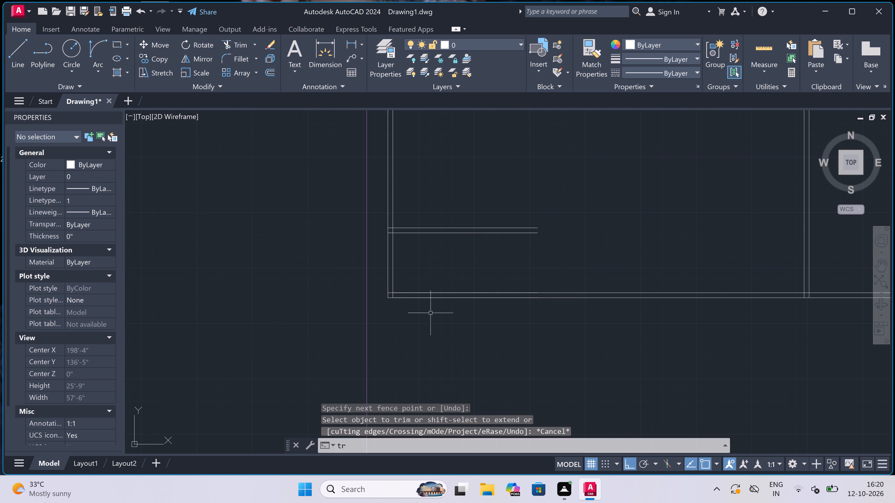
key("space")
left_click(496, 291)
left_click(481, 327)
left_click(487, 282)
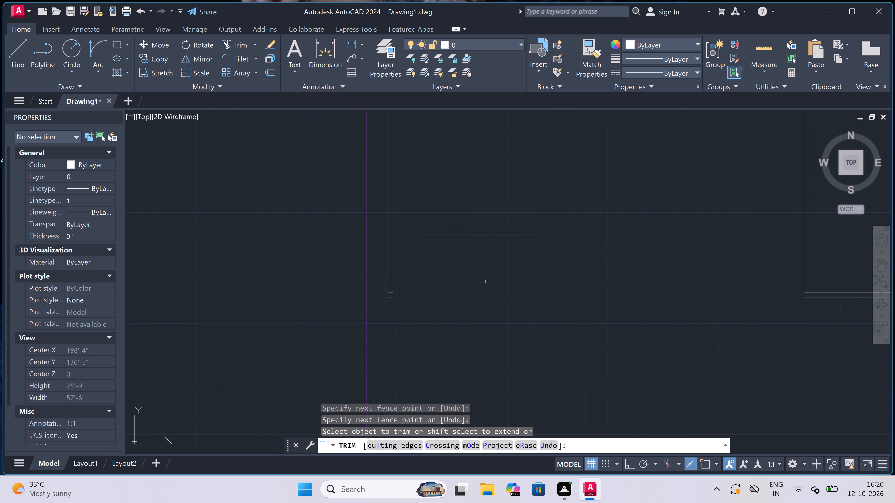
key("Escape")
Extend both lines of the right-hand bottom wall from the central wall to the left-hand outer wall.
scroll(484, 286, "down", 3)
scroll(547, 302, "up", 2)
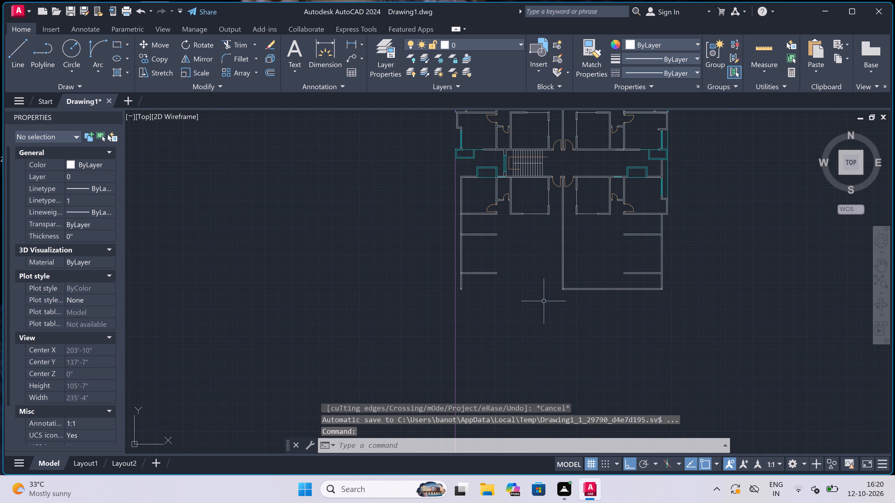
scroll(547, 302, "up", 1)
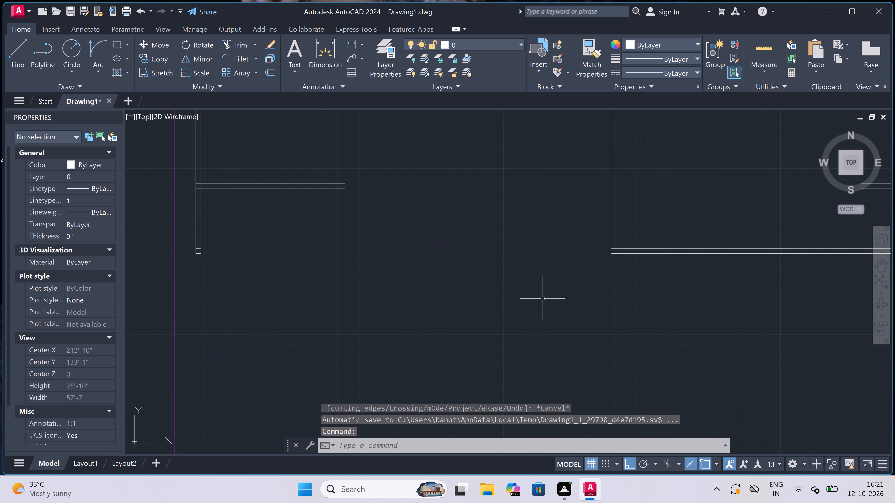
type("ex")
key("space")
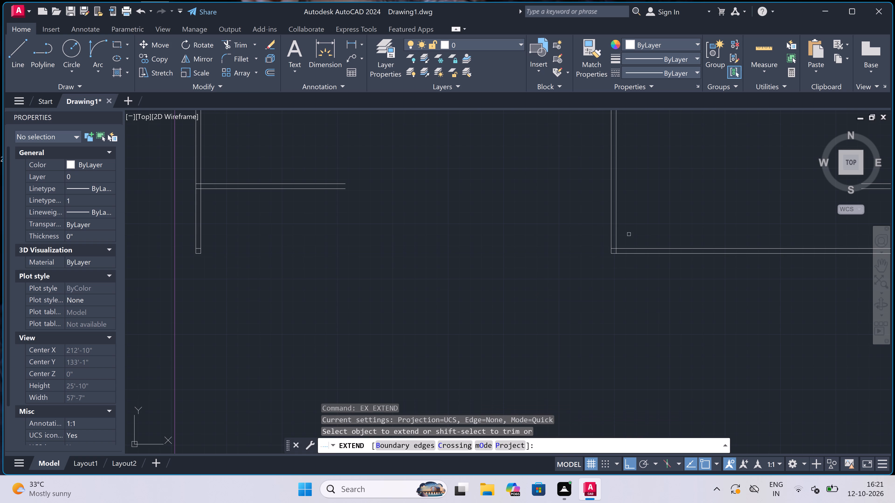
left_click(623, 224)
left_click(628, 294)
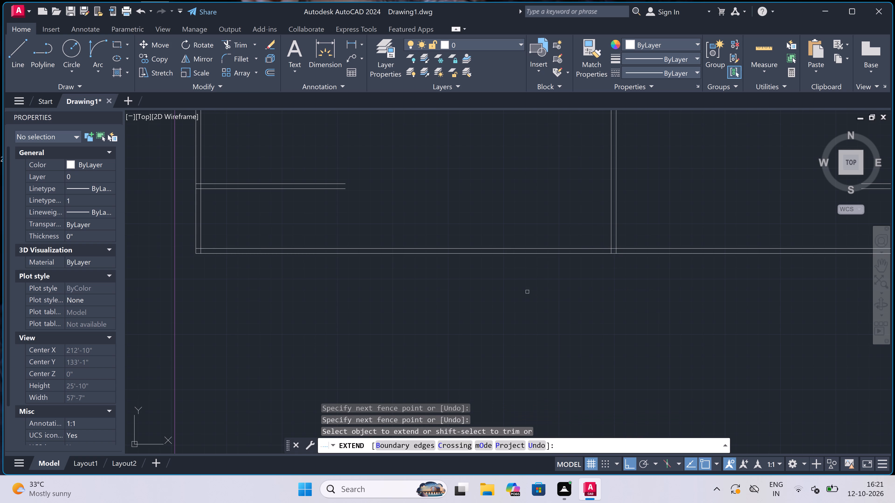
scroll(517, 290, "down", 2)
key("Escape")
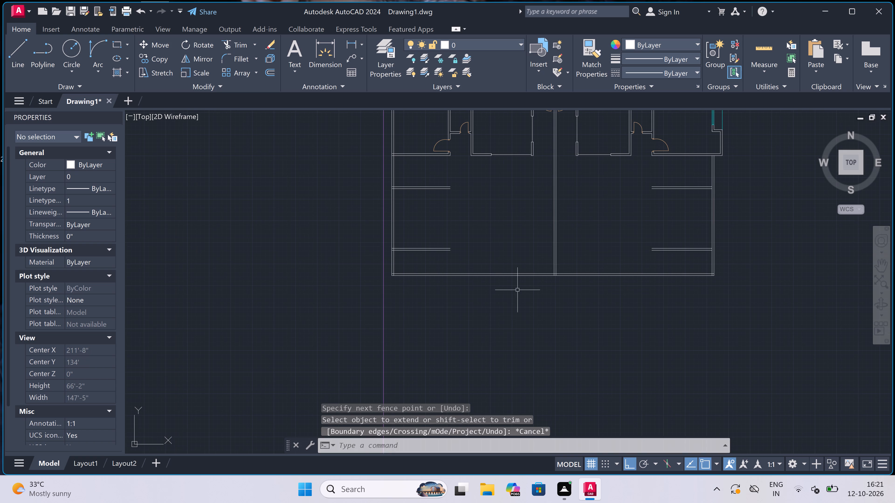
Draw a 4.5" thick vertical partition from the lowest left-hand room wall down to the bottom wall, 5'3" from the outer wall's inner face.
scroll(517, 290, "down", 2)
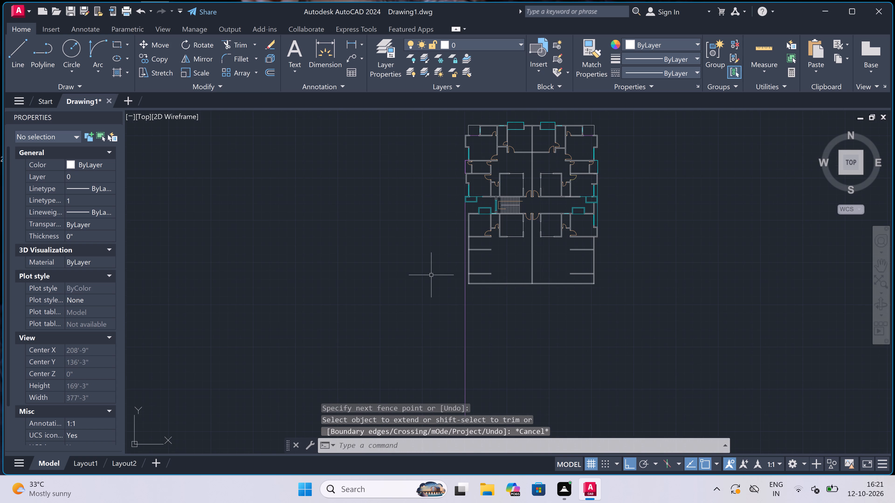
scroll(431, 275, "up", 1)
scroll(462, 276, "down", 1)
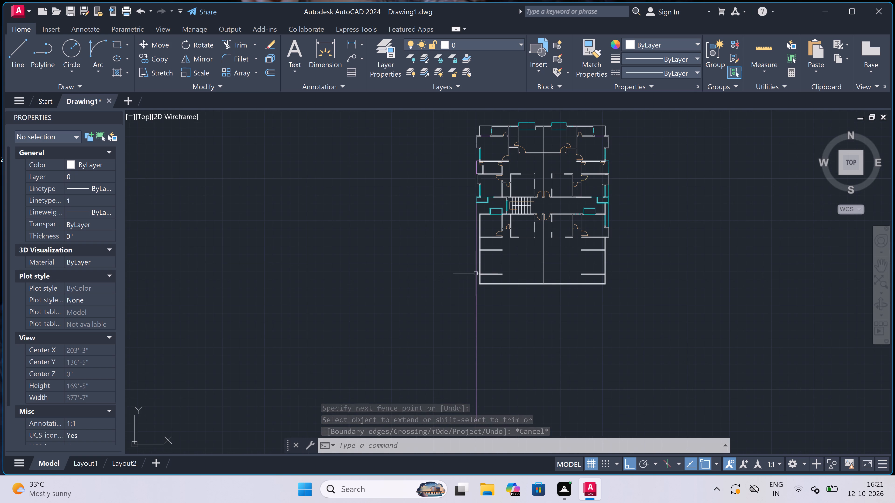
scroll(476, 273, "up", 3)
scroll(535, 289, "up", 1)
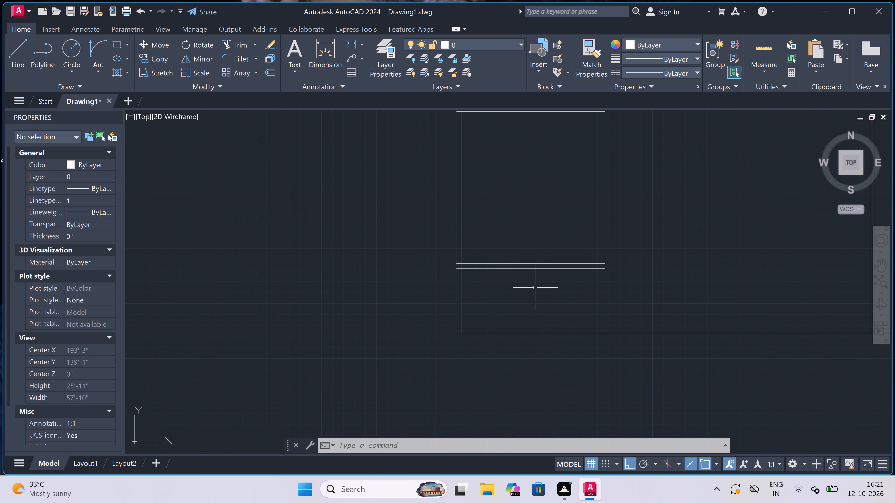
scroll(536, 282, "up", 1)
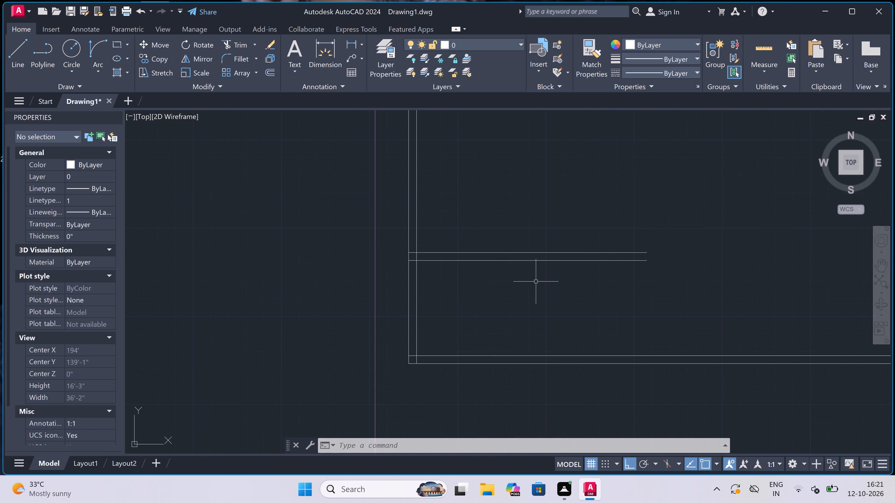
type("l")
key("space")
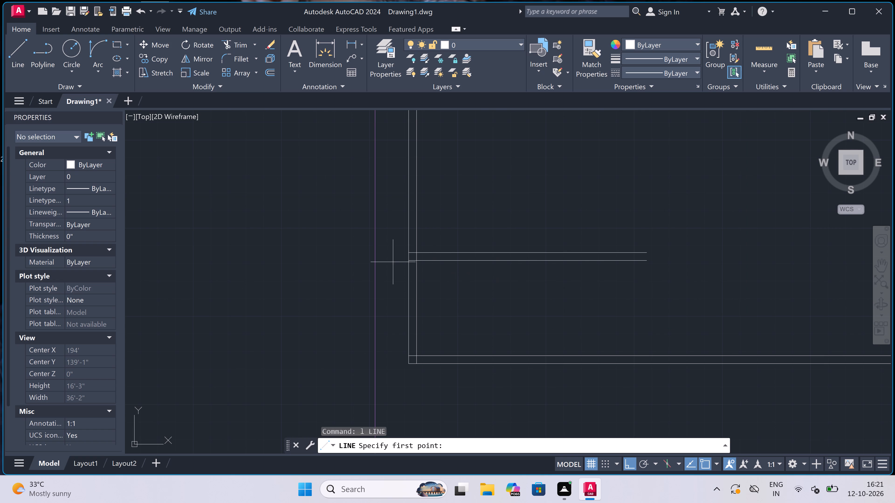
left_click(417, 258)
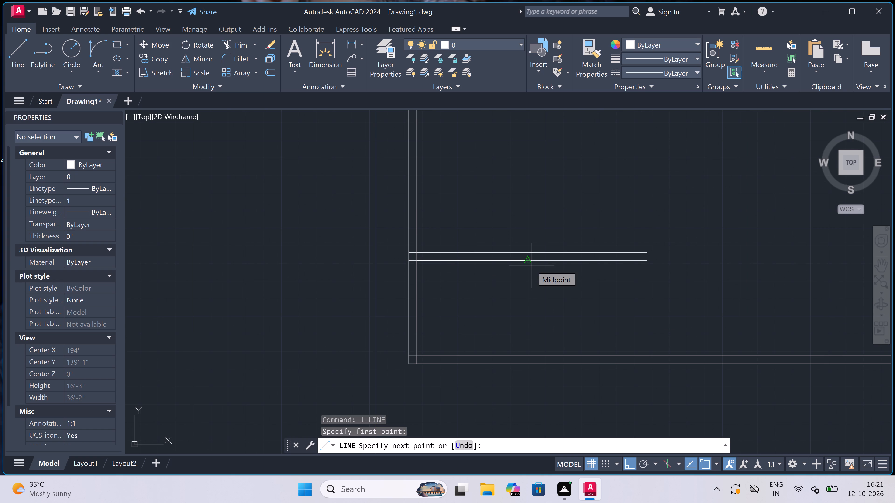
type("5'")
key("3")
type("\"")
key("space")
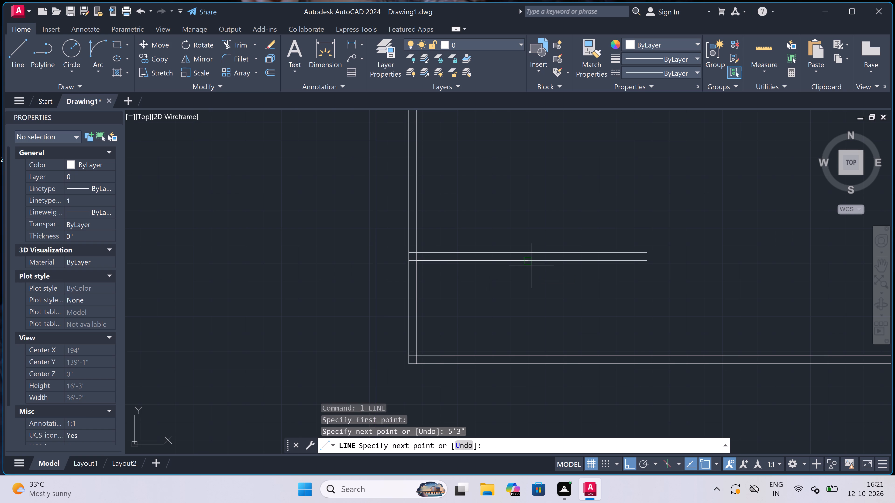
left_click(525, 356)
type("4.5\"")
key("space")
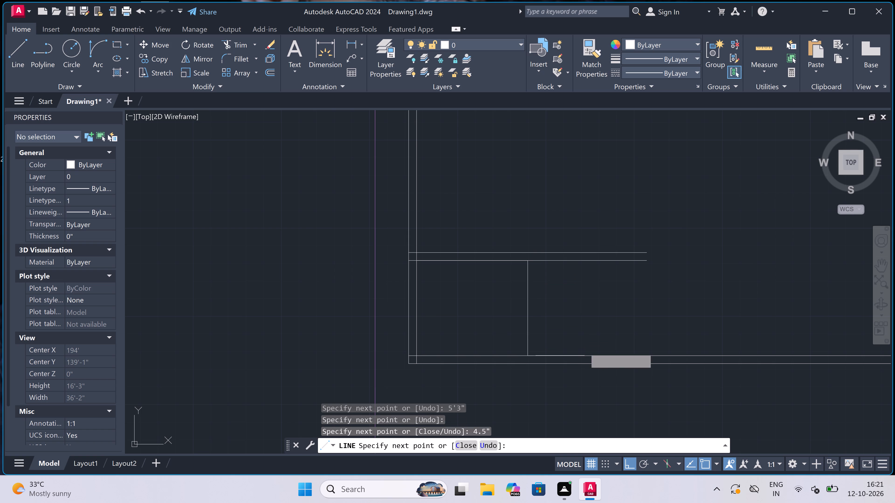
left_click(534, 261)
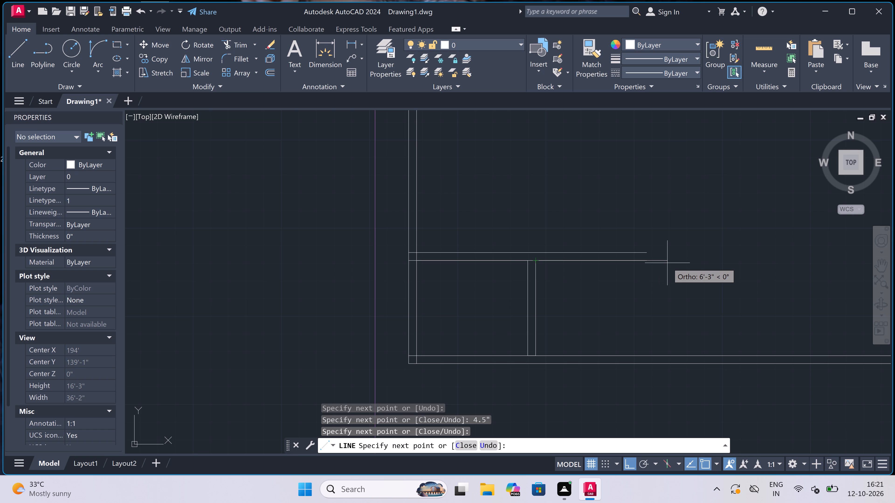
Continue the line 8' right of the partition, down to the bottom wall, 4.5" right, and back up to close onto the room wall's upper line.
type("8'")
key("space")
scroll(666, 262, "down", 2)
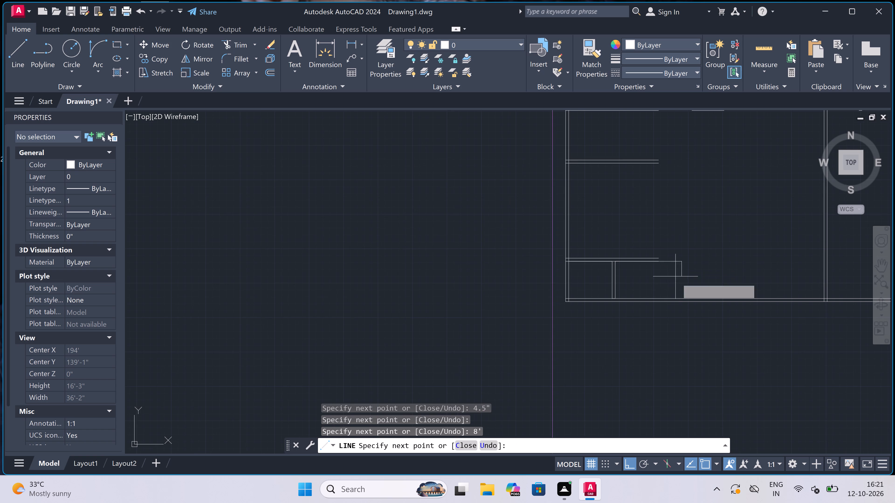
scroll(684, 288, "up", 3)
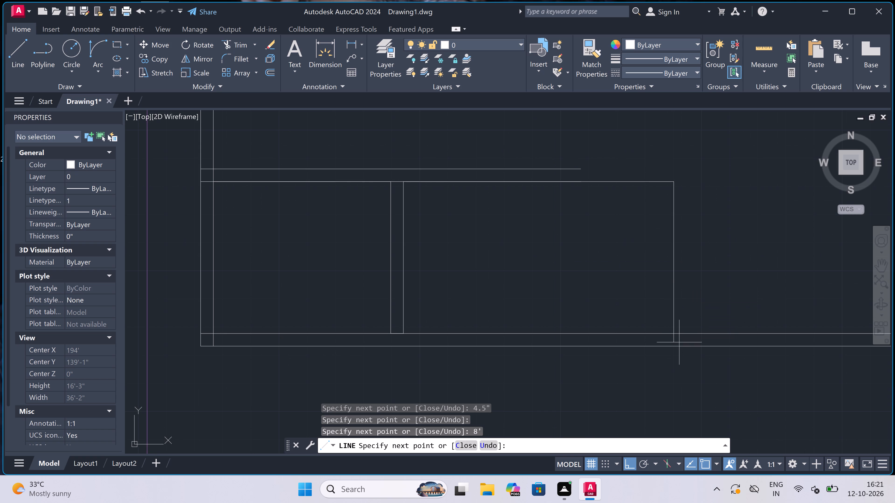
left_click(675, 330)
type("4.5\"")
key("space")
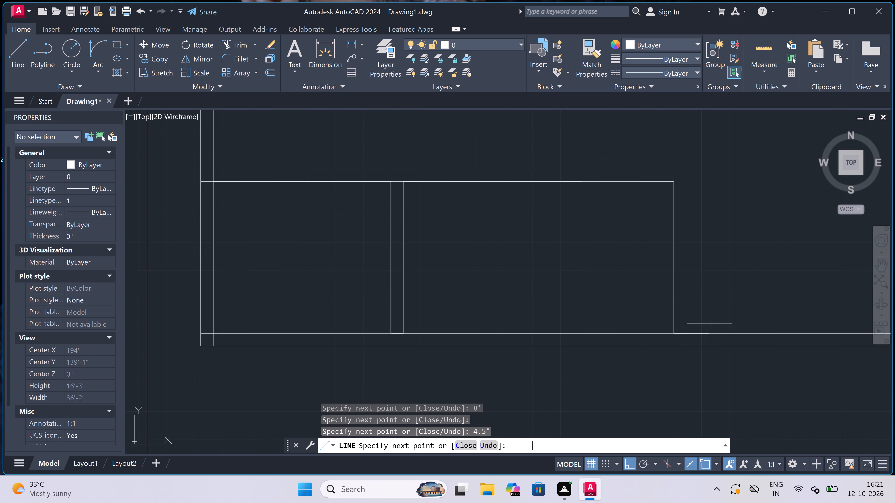
scroll(687, 189, "up", 3)
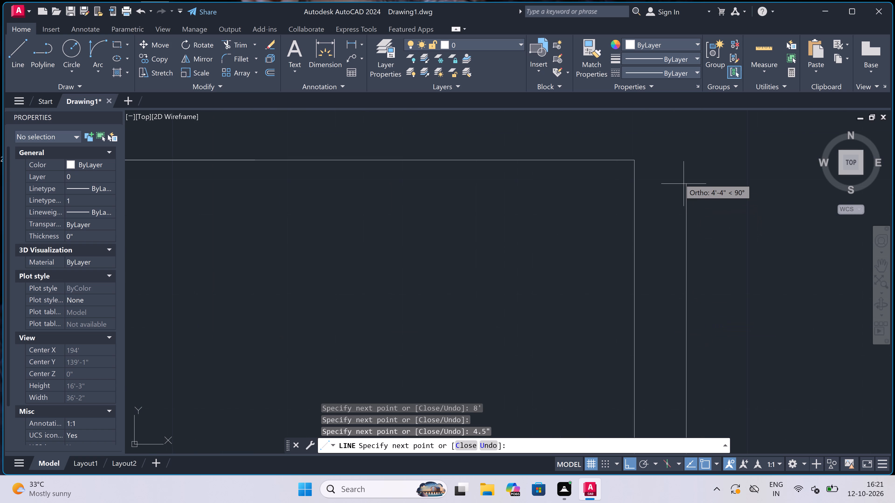
scroll(678, 172, "down", 3)
scroll(683, 149, "up", 2)
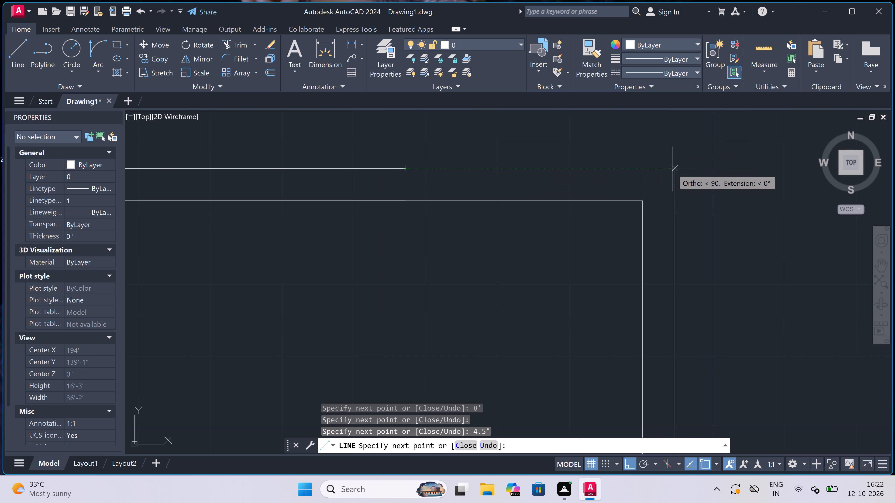
left_click_drag(672, 169, 660, 169)
left_click(403, 164)
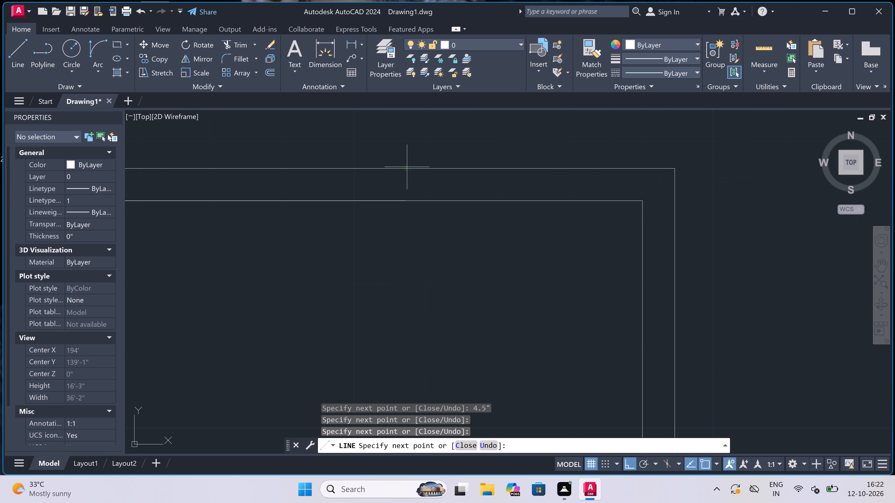
key("Escape")
Draw a 4.5" thick vertical partition from the lowest right-hand room wall to the bottom wall's outer line, 5'3" from the outer wall's inner face.
scroll(416, 190, "down", 5)
scroll(497, 184, "up", 1)
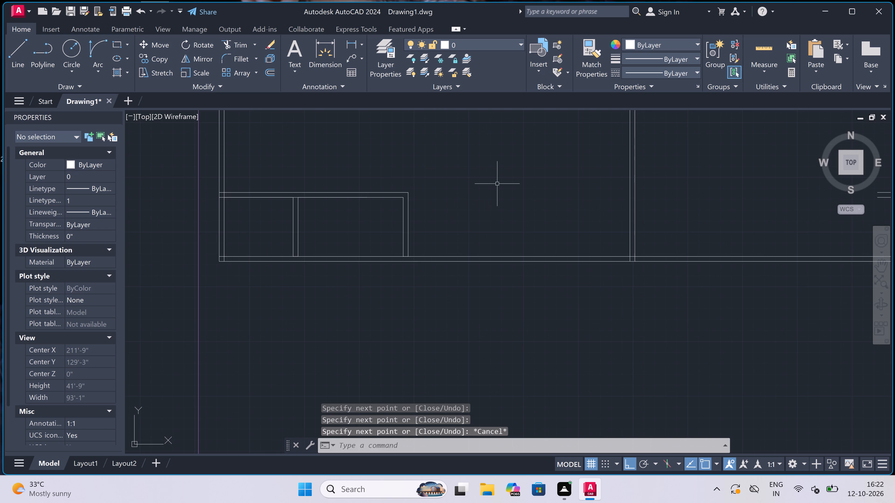
scroll(422, 205, "down", 2)
scroll(578, 192, "up", 3)
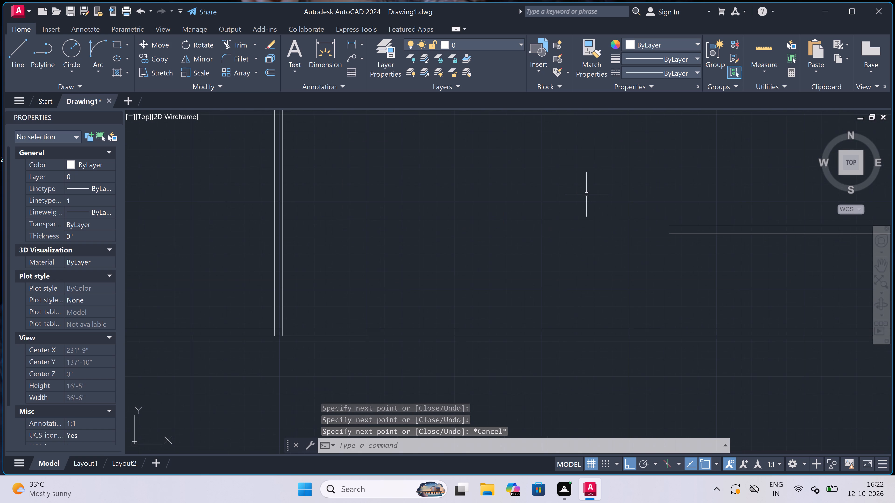
scroll(609, 197, "down", 4)
scroll(634, 195, "up", 3)
scroll(644, 209, "down", 2)
scroll(674, 214, "up", 1)
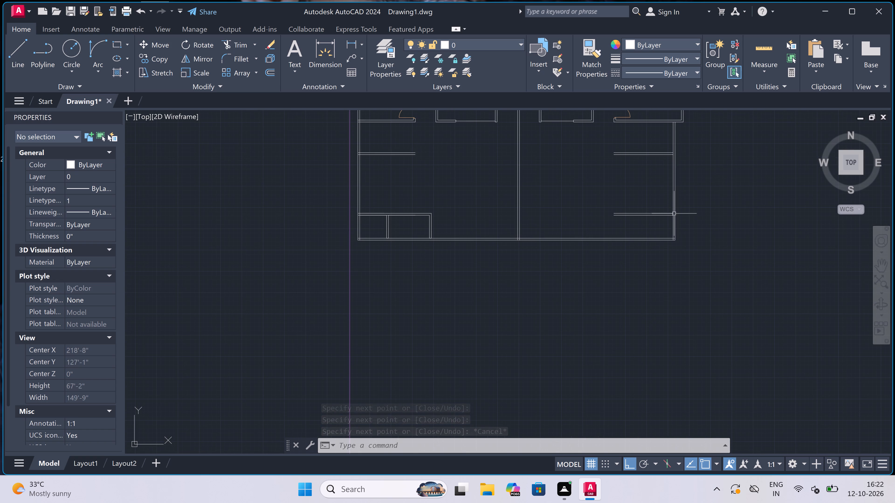
scroll(675, 214, "up", 3)
key("space")
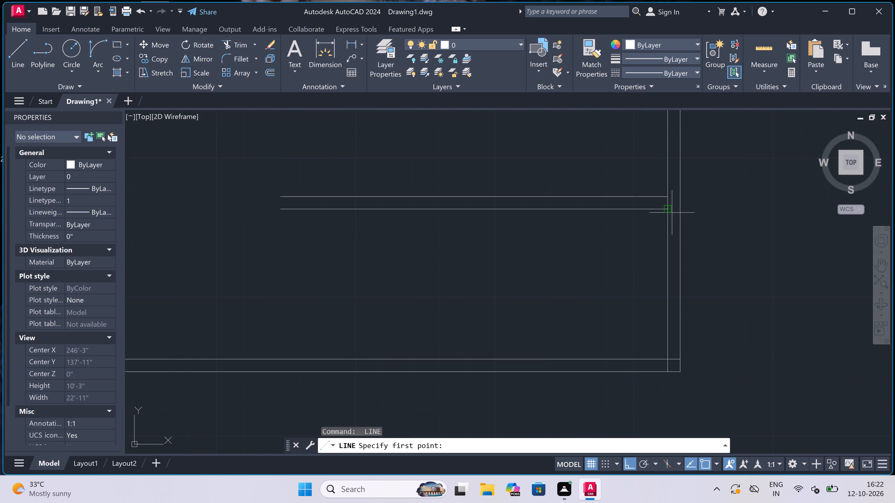
left_click_drag(668, 211, 657, 212)
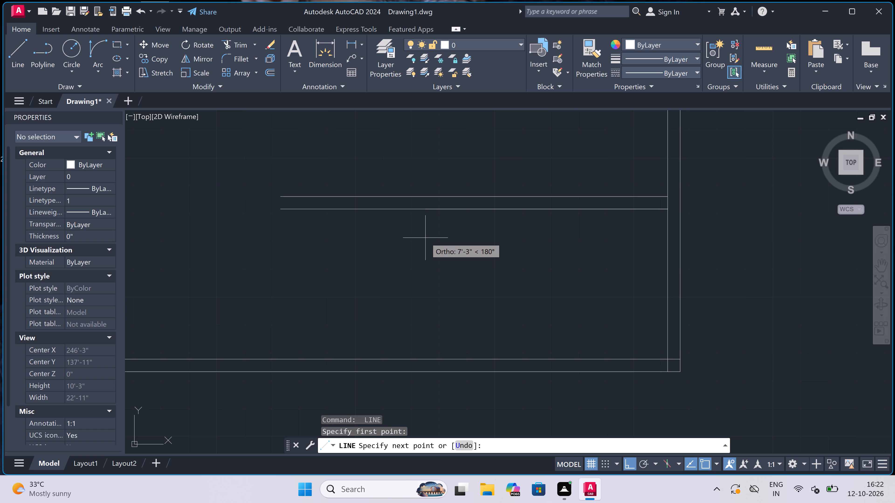
type("5'3\"")
key("space")
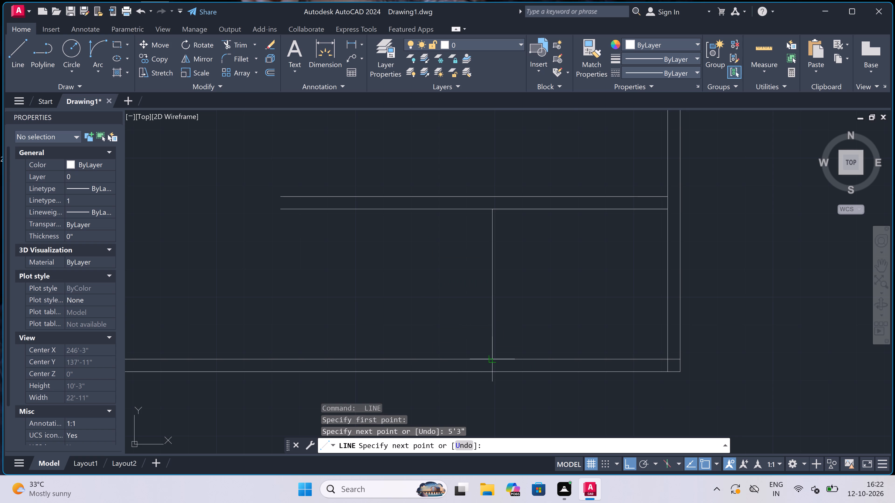
left_click_drag(493, 371, 483, 371)
type("4.5\"")
key("space")
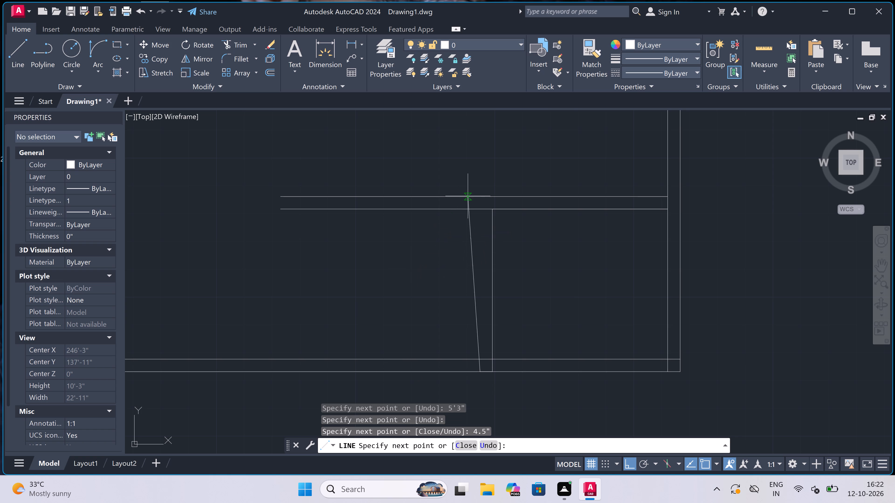
double_click(480, 207)
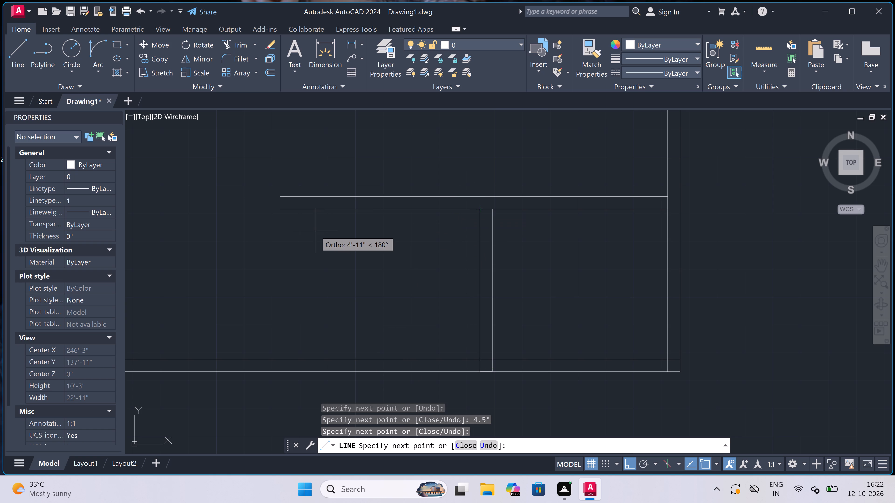
Continue the line 8' left of the partition, down to the bottom wall, 4.5" left, and back up to close onto the room wall's upper line.
type("8'")
key("space")
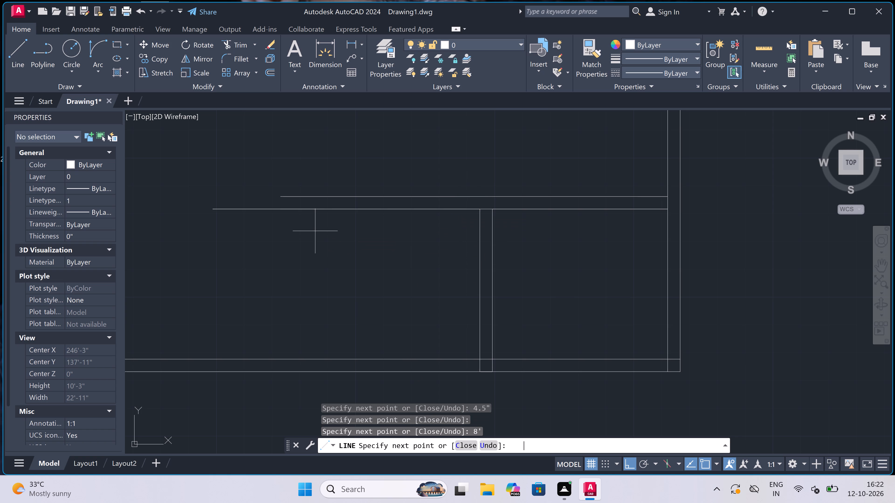
scroll(321, 238, "down", 2)
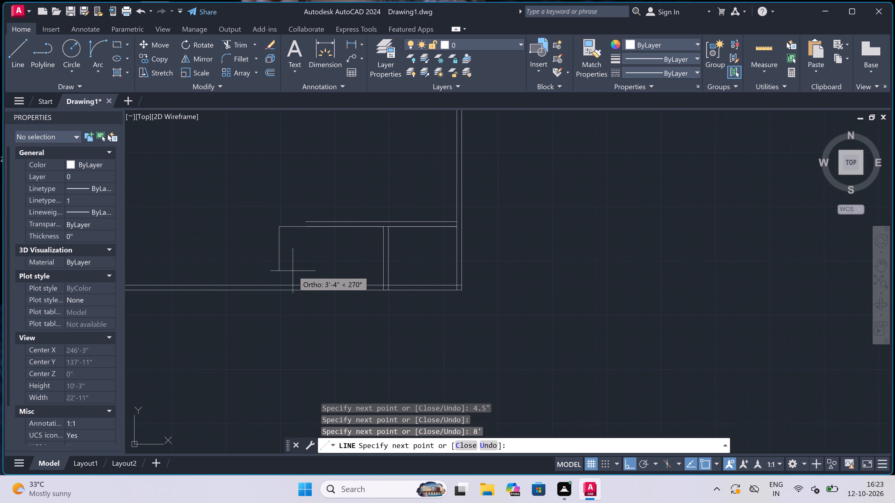
scroll(284, 273, "up", 2)
left_click(273, 304)
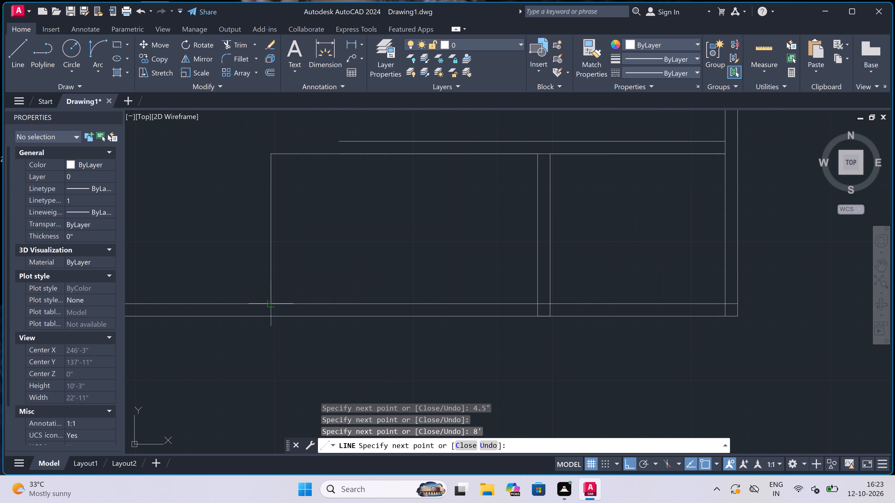
type("4.5\"")
key("space")
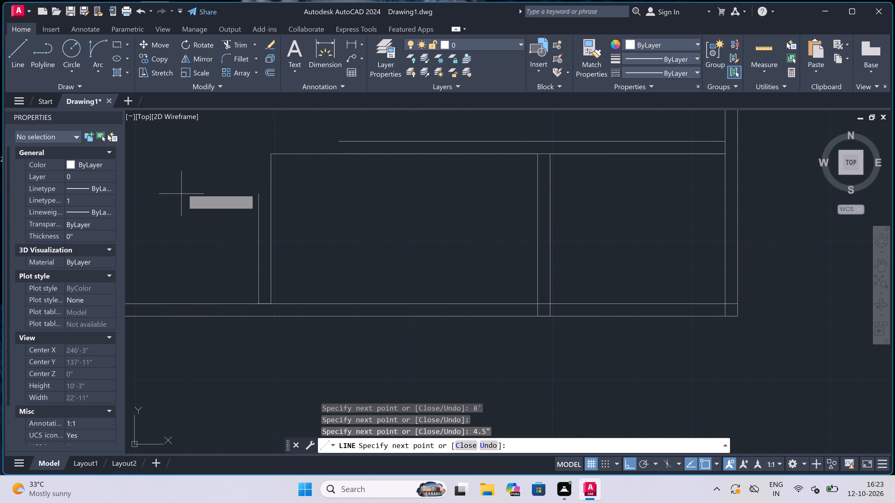
scroll(257, 132, "up", 3)
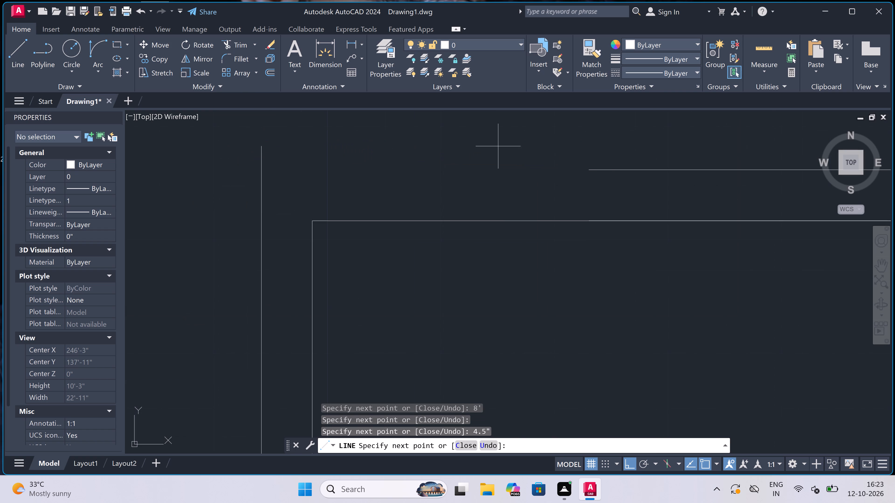
left_click(259, 170)
double_click(593, 168)
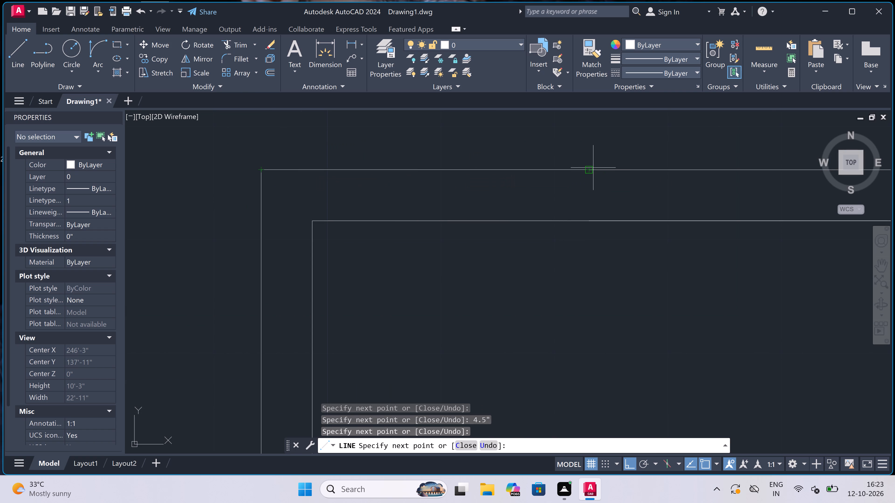
key("Escape")
Trim the inner lines of the bottom and outer walls around the small right-hand corner room, including the leftover corner segments.
scroll(431, 167, "down", 6)
scroll(513, 169, "up", 2)
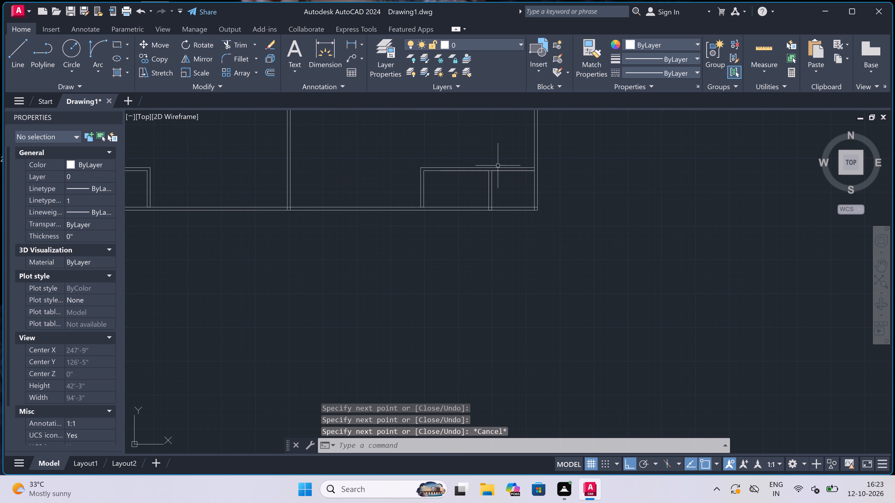
scroll(513, 169, "up", 1)
key("t")
key("r")
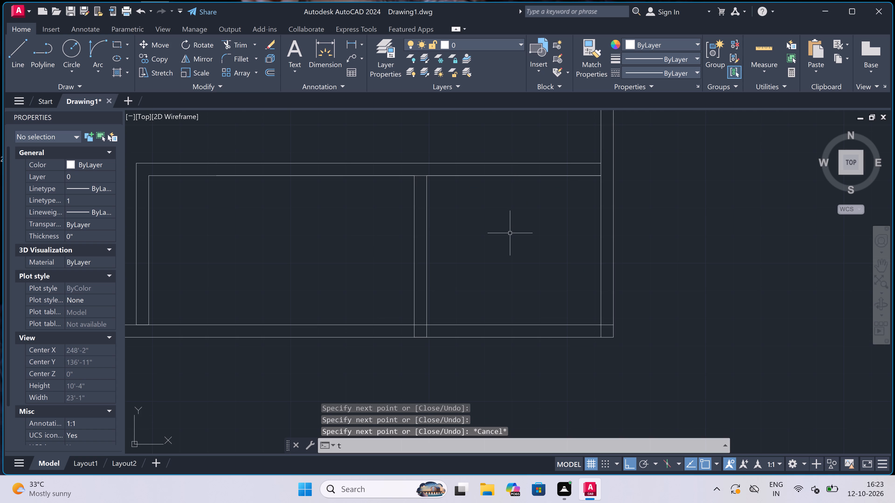
key("space")
left_click_drag(538, 327, 538, 325)
left_click(541, 302)
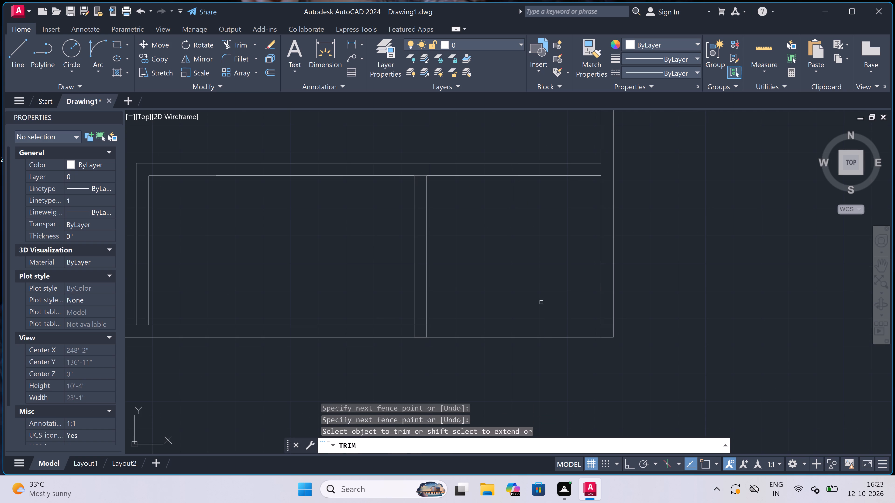
left_click(600, 278)
scroll(607, 336, "up", 4)
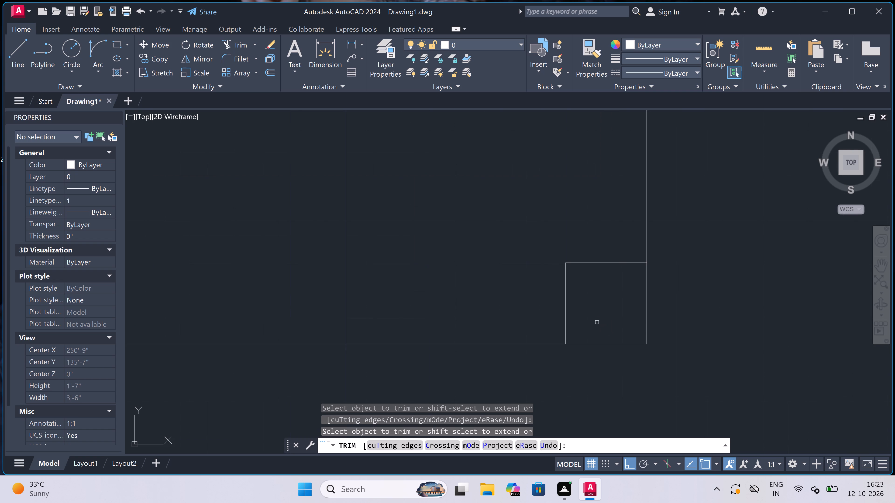
left_click(602, 246)
left_click(545, 301)
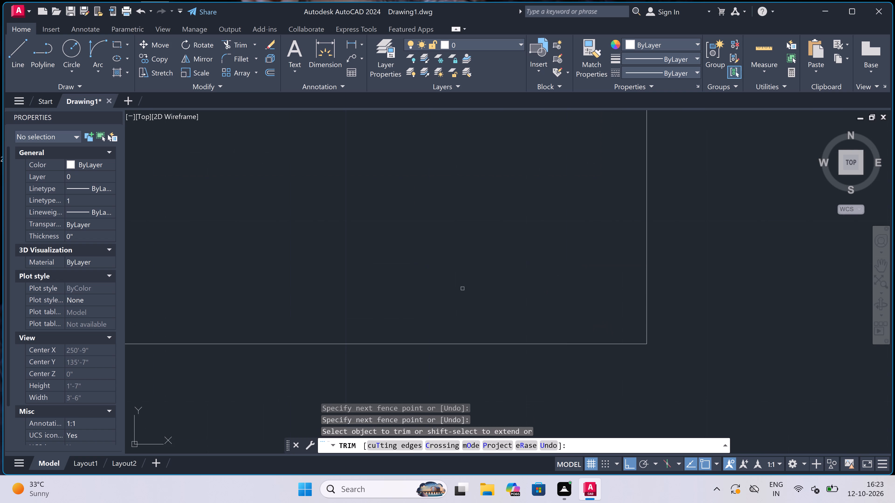
scroll(429, 292, "down", 5)
key("Escape")
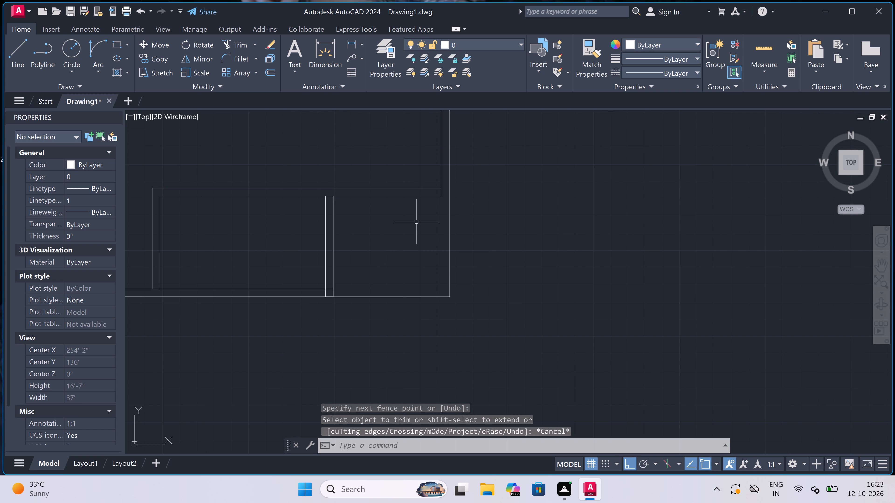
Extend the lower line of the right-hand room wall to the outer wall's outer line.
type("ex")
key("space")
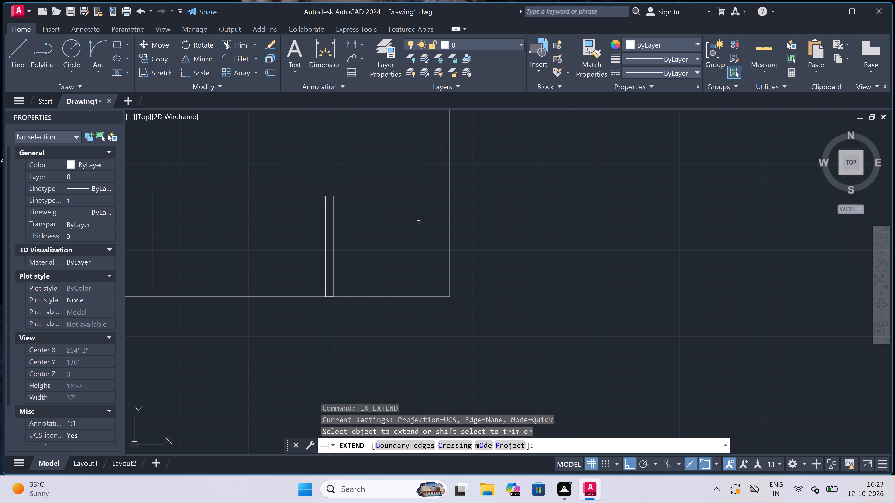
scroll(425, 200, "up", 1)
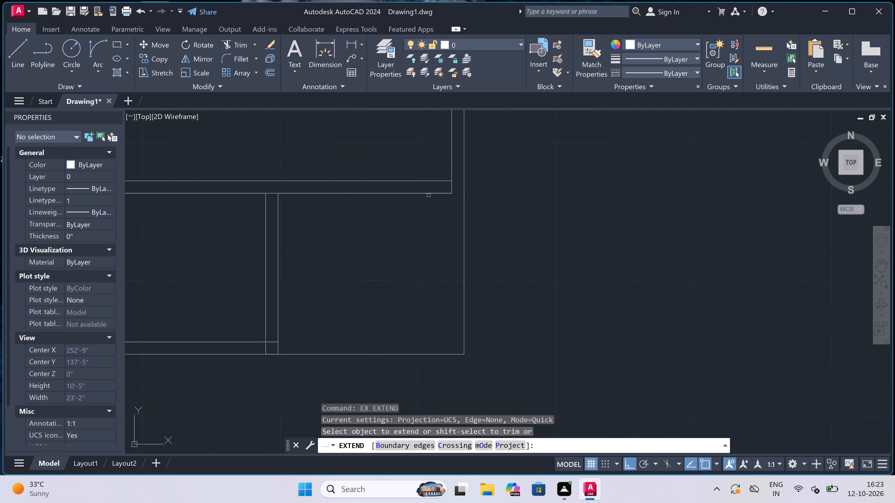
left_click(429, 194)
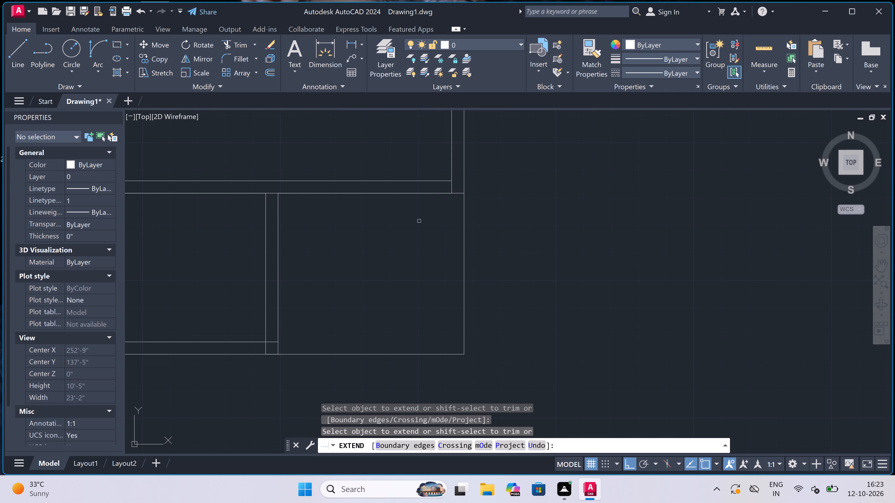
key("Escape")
Trim the horizontal lines crossing the right-hand partition at both ends and the outer wall's inner-line stub within the room wall.
key("t")
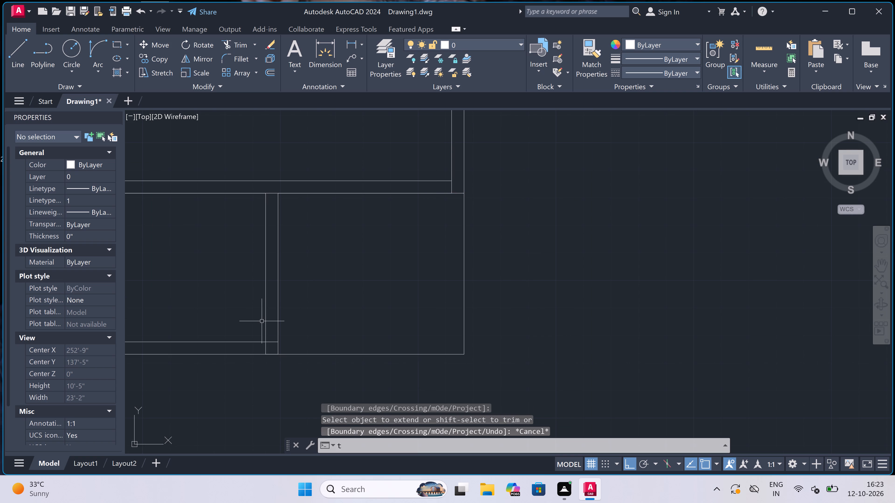
key("r")
key("space")
scroll(265, 345, "up", 1)
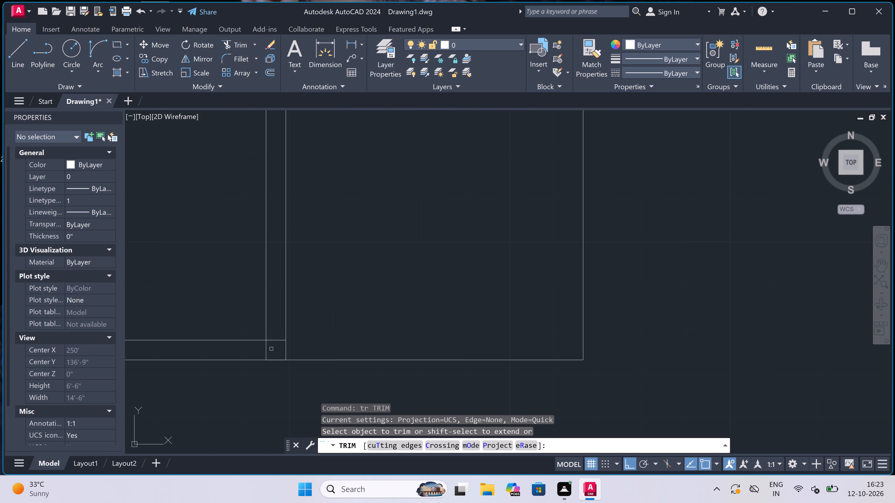
left_click(279, 349)
scroll(274, 301, "down", 1)
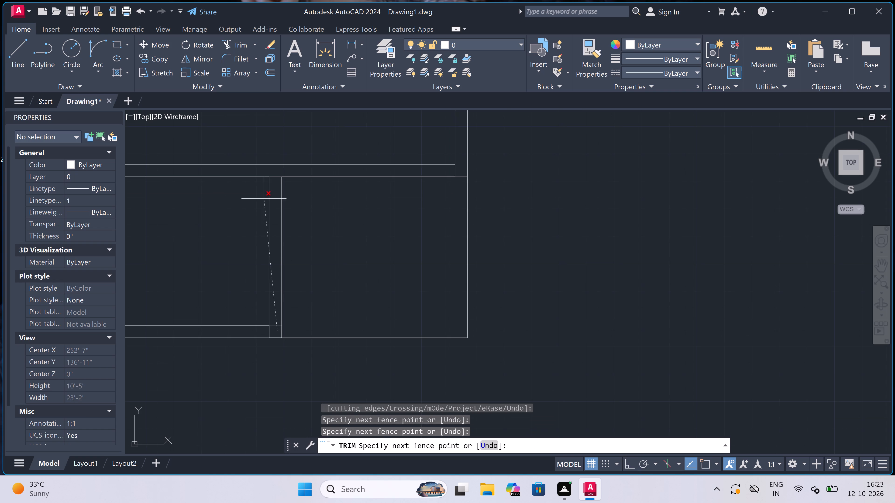
left_click(274, 171)
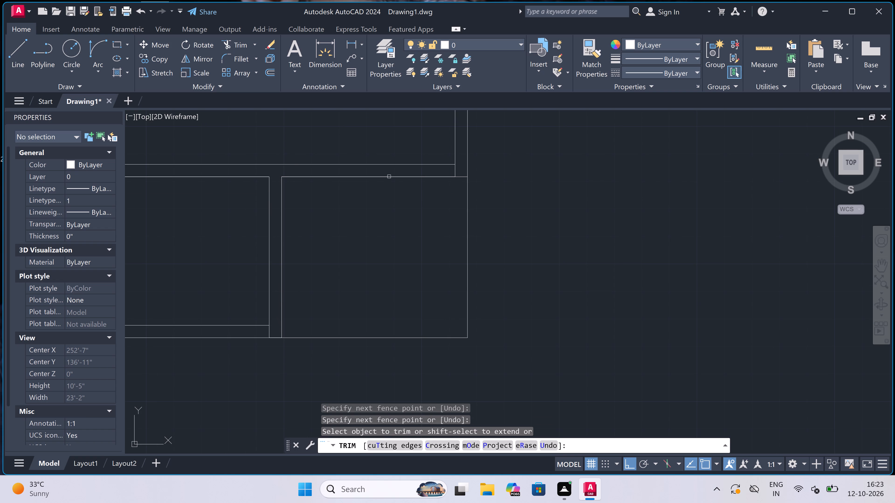
left_click(451, 170)
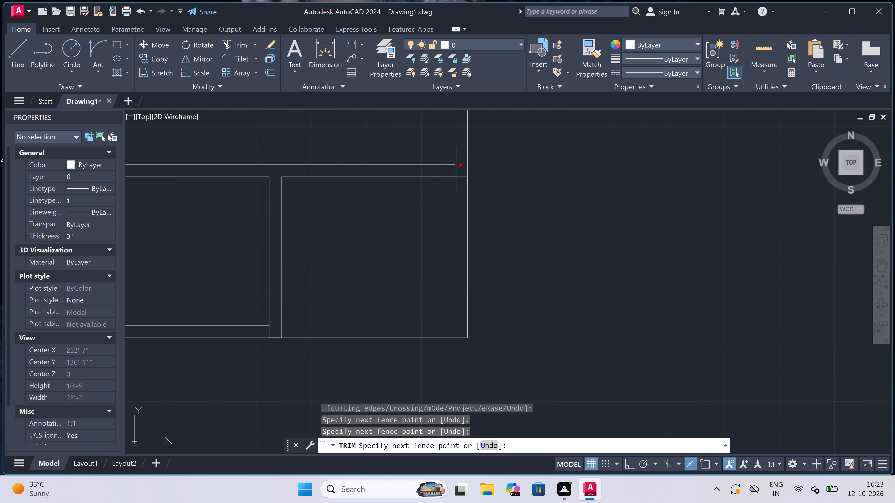
left_click(456, 170)
key("Escape")
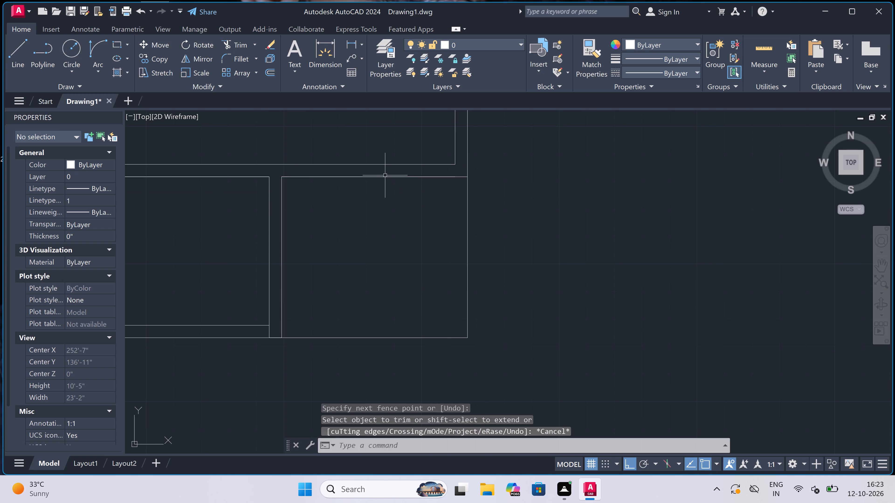
Delete the overlapping line on the room wall's lower face between the right-hand partition and the outer wall.
left_click(385, 175)
key("Delete")
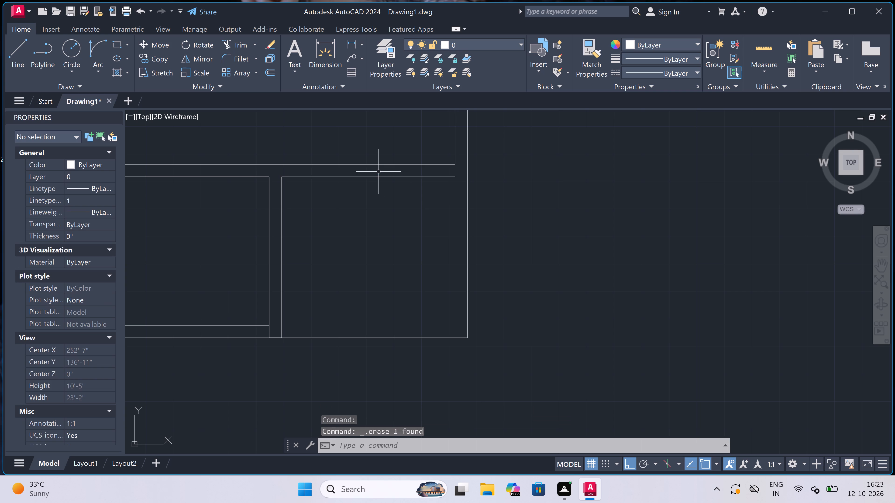
Extend the remaining lower line of the right-hand room wall across the partition and out to the outer wall's outer line.
key("e")
key("x")
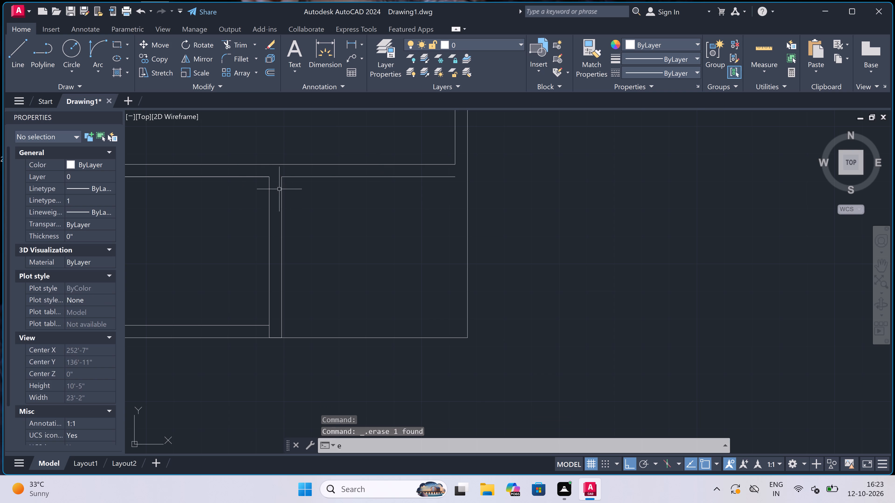
key("space")
left_click(351, 177)
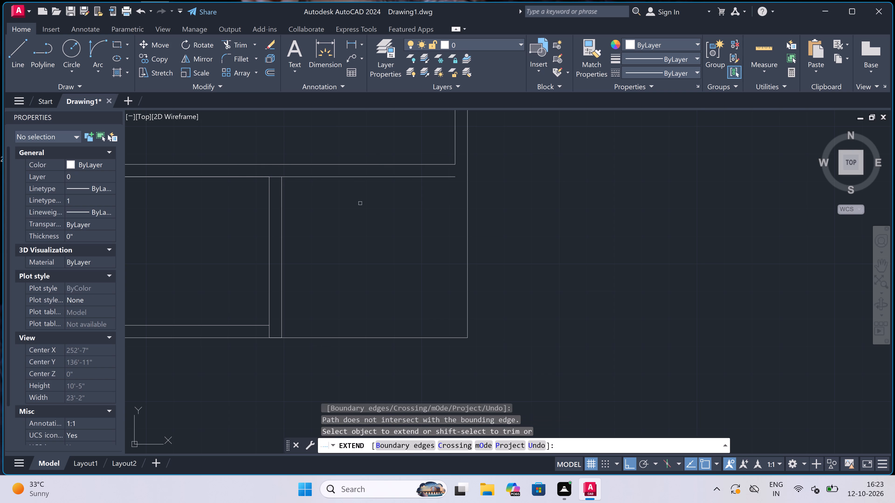
double_click(403, 176)
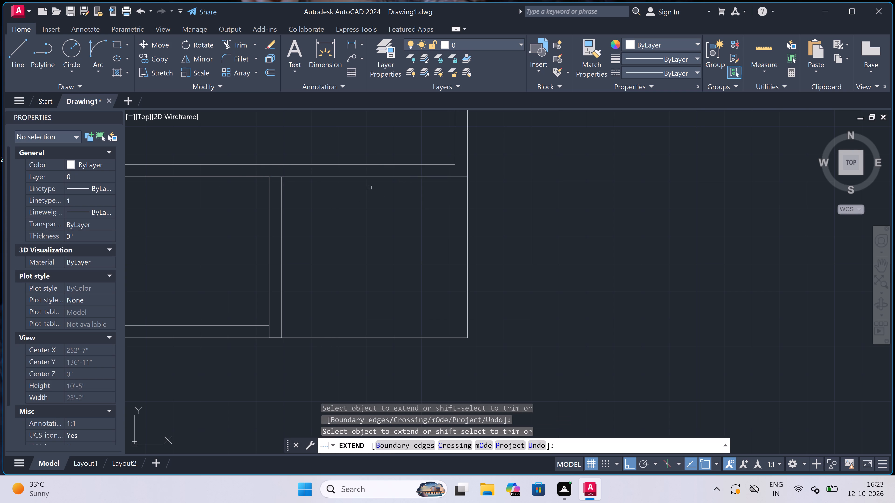
key("Escape")
Trim the lower line of the right-hand room wall where it crosses the top of the right-hand partition.
key("t")
key("r")
key("space")
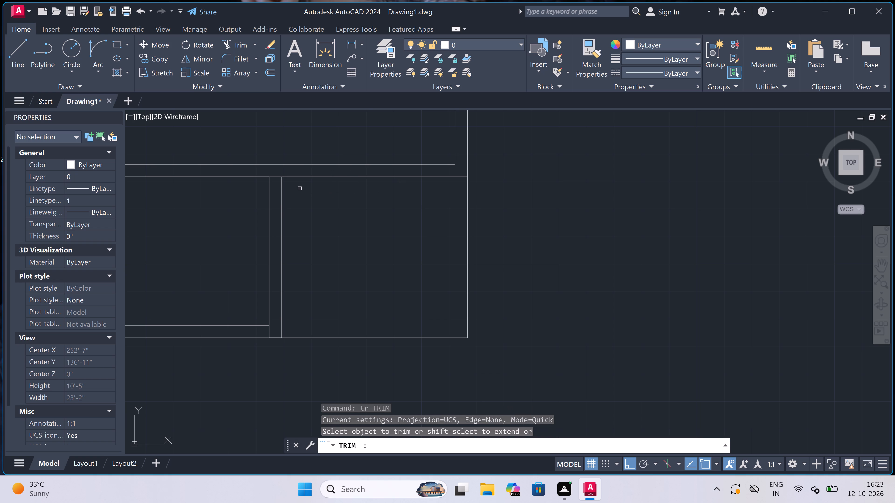
double_click(273, 176)
scroll(315, 196, "down", 4)
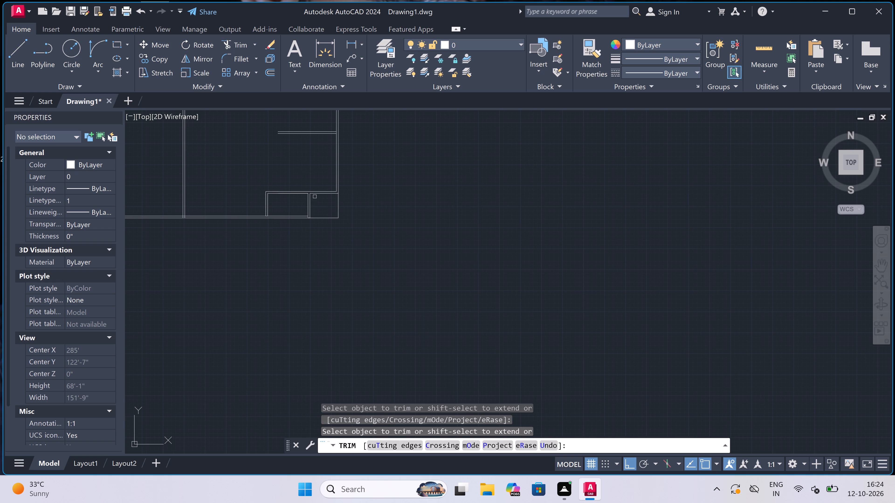
scroll(267, 187, "up", 3)
scroll(343, 226, "up", 2)
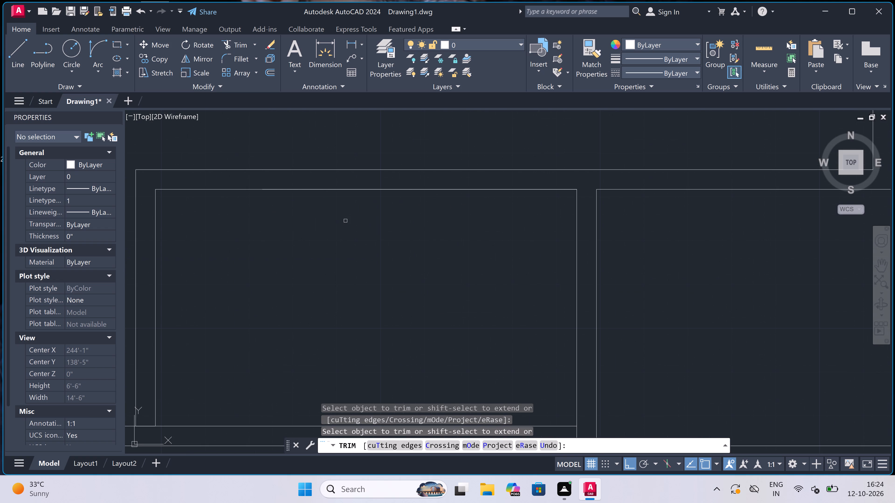
key("Escape")
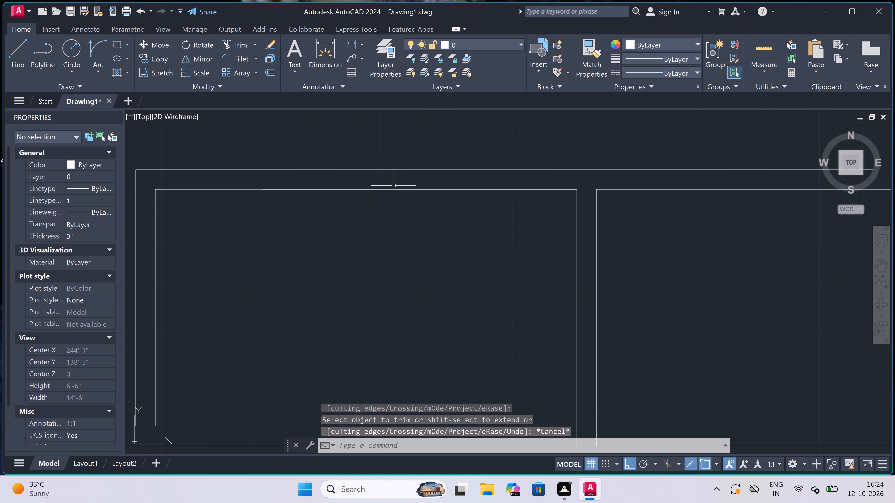
Delete the overlapping 8' line along the inside top of the enclosed small room left of the right-hand partition.
left_click(392, 189)
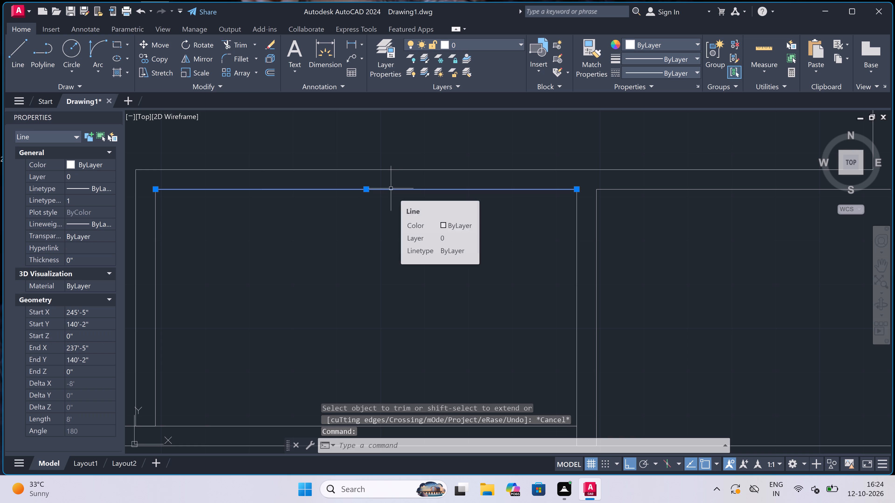
key("Delete")
Extend the remaining line along the small room's inside top to the inner line of its left wall.
type("ex")
key("space")
left_click(379, 183)
double_click(368, 262)
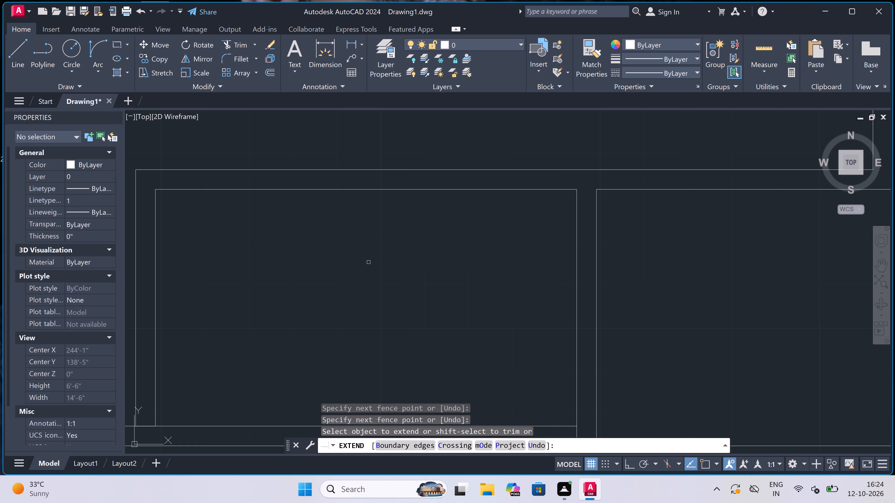
key("Escape")
Offset the outer side-wall lines of both lower small rooms 4'7" towards the central wall.
scroll(374, 234, "down", 4)
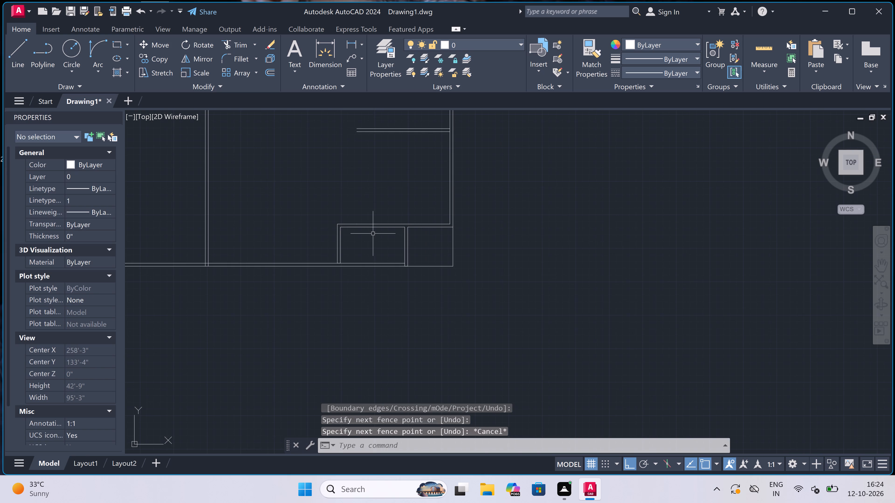
scroll(372, 232, "down", 3)
scroll(337, 220, "down", 2)
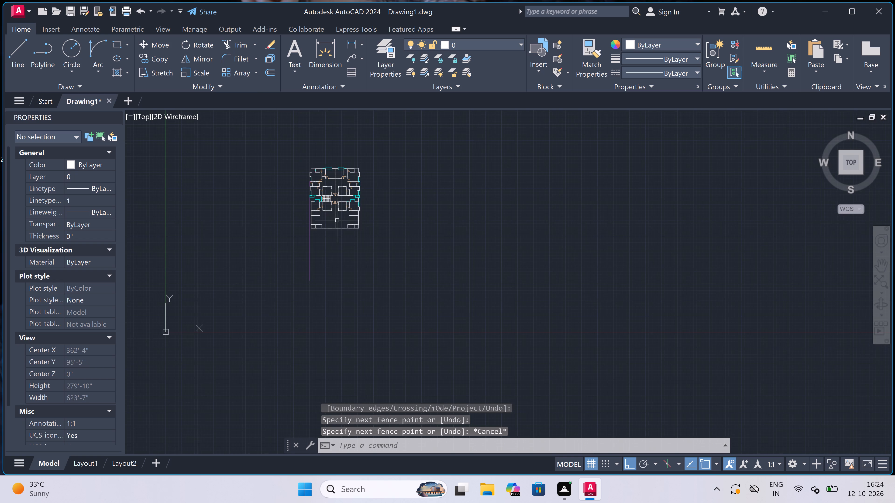
scroll(337, 220, "up", 6)
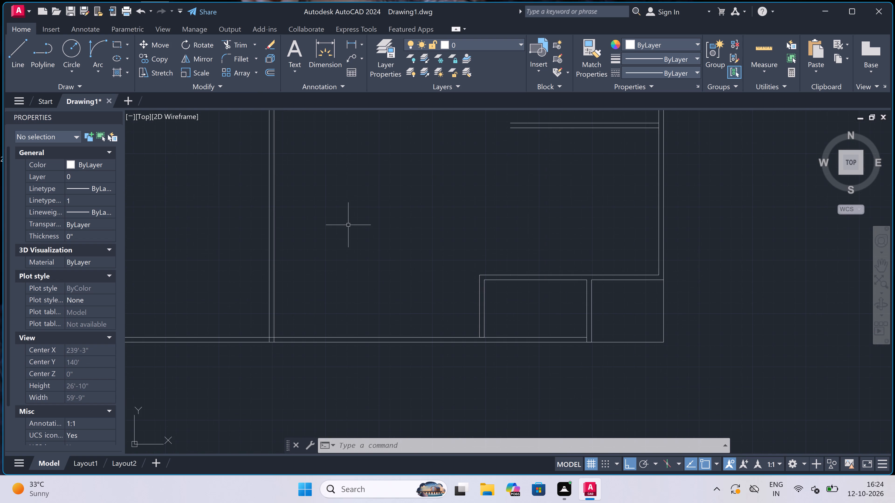
type("o")
key("space")
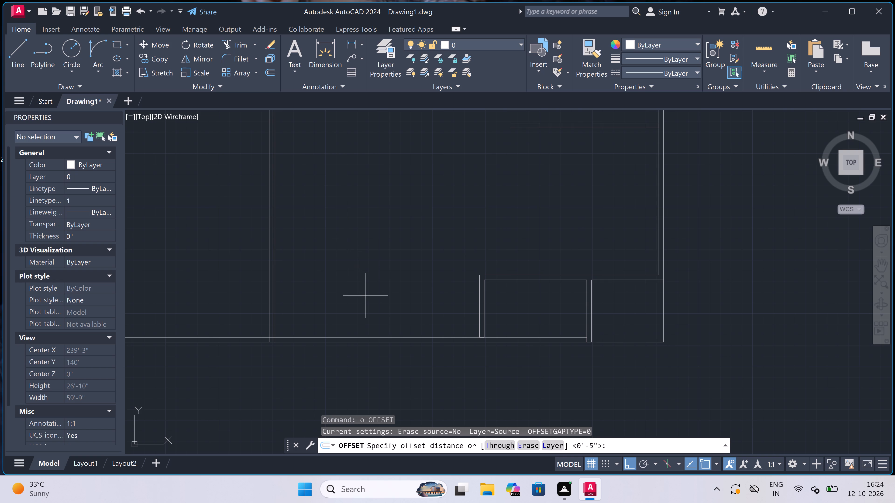
scroll(365, 298, "up", 2)
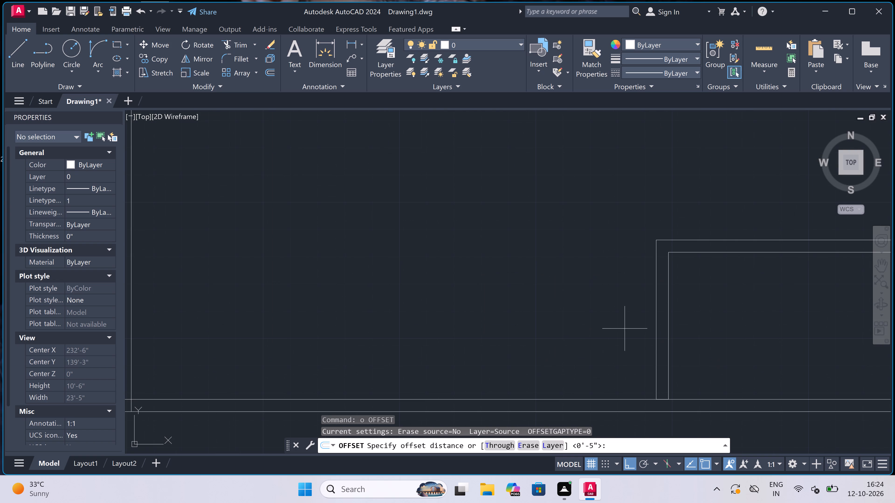
left_click_drag(656, 327, 509, 330)
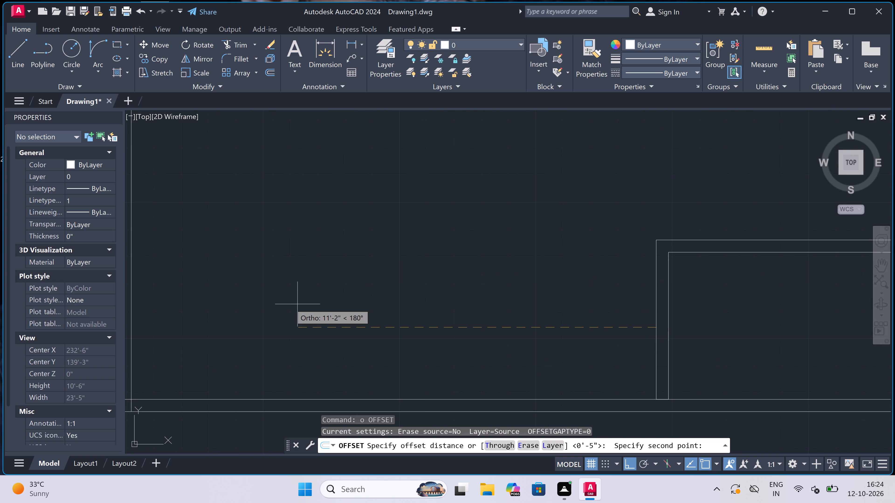
type("4'")
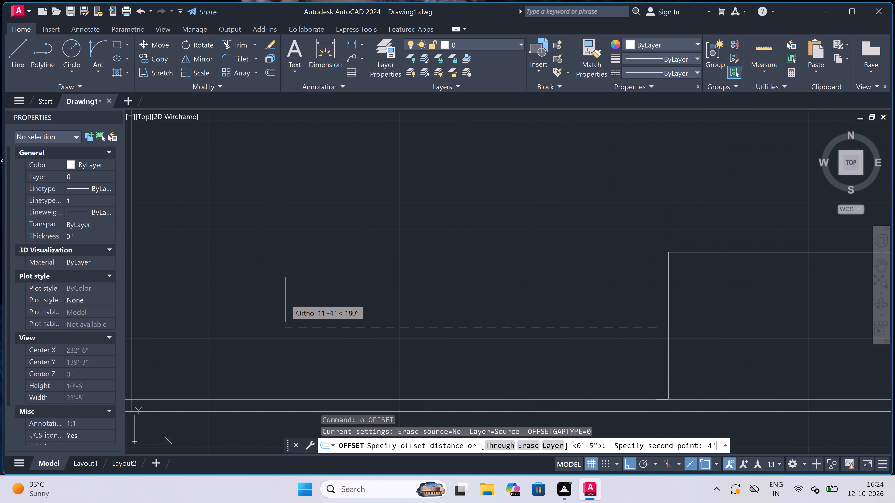
key("7")
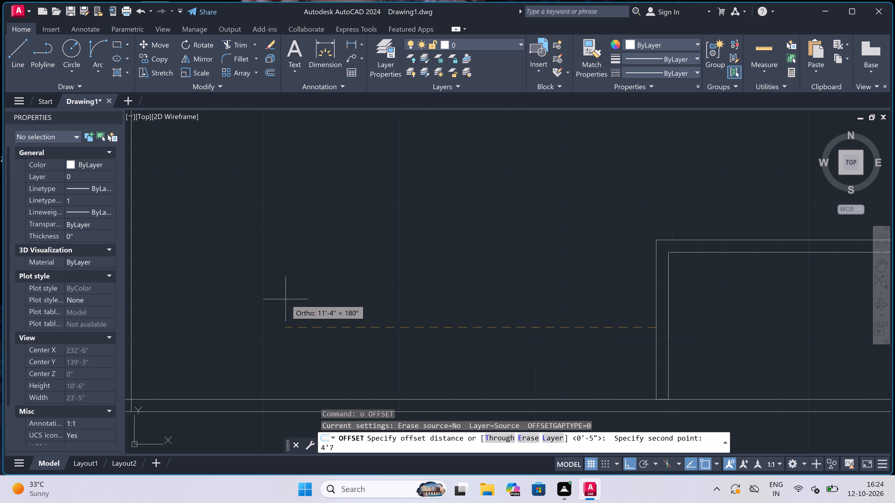
type("\"")
key("space")
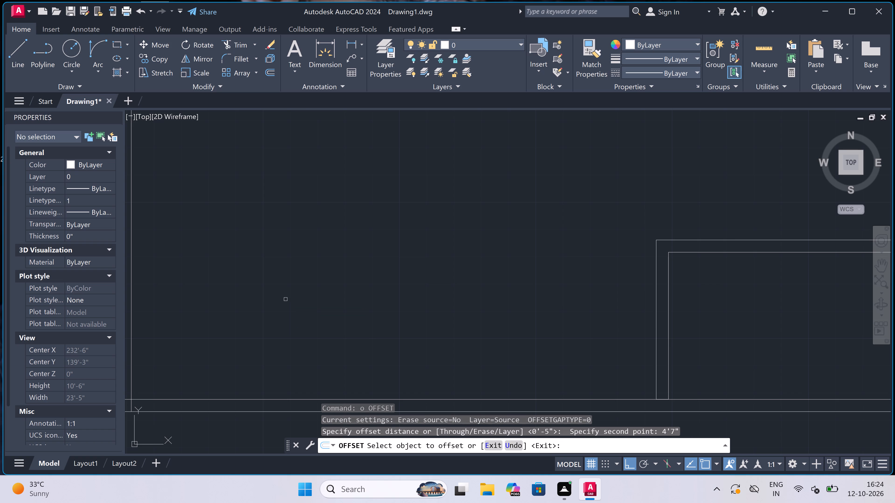
scroll(297, 282, "down", 3)
scroll(376, 307, "up", 2)
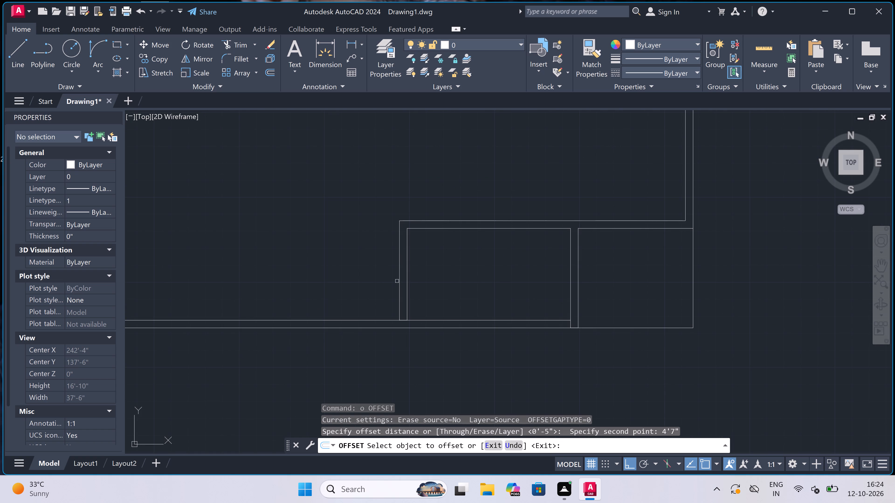
left_click_drag(399, 280, 382, 283)
left_click(320, 285)
scroll(320, 284, "down", 4)
scroll(231, 279, "down", 2)
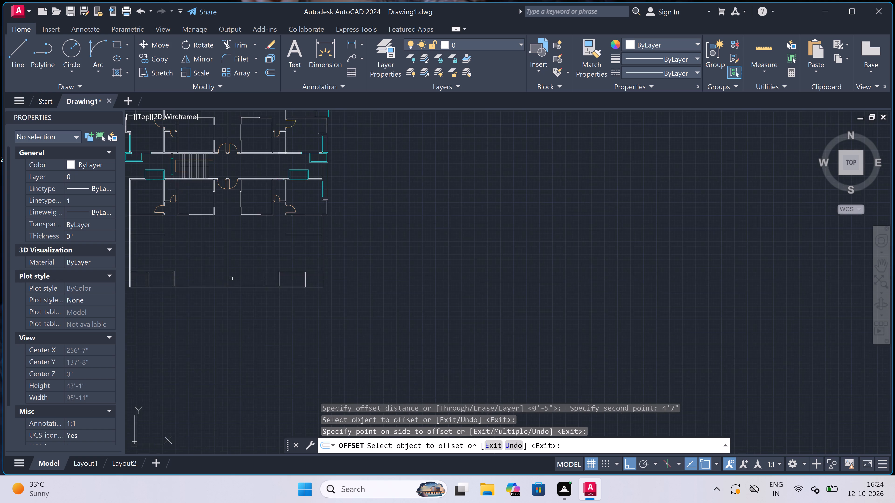
scroll(231, 278, "down", 2)
scroll(206, 277, "up", 4)
scroll(223, 288, "up", 3)
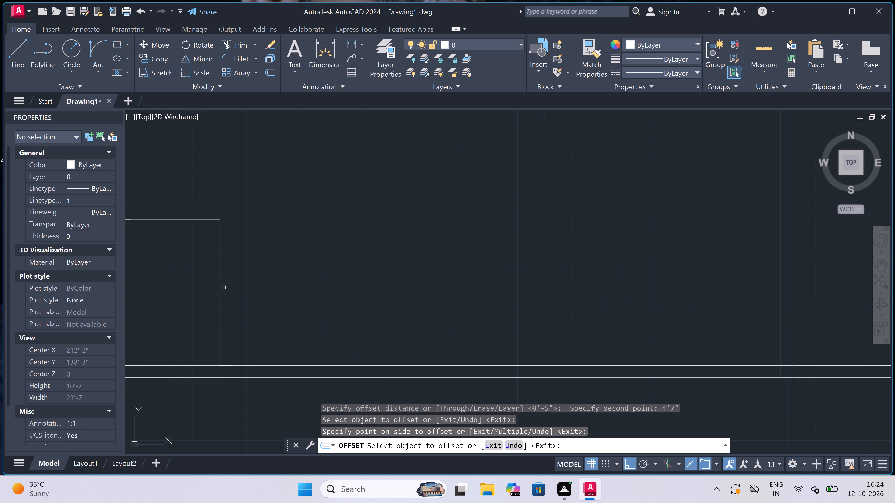
left_click_drag(231, 286, 263, 287)
left_click(322, 288)
scroll(322, 289, "down", 3)
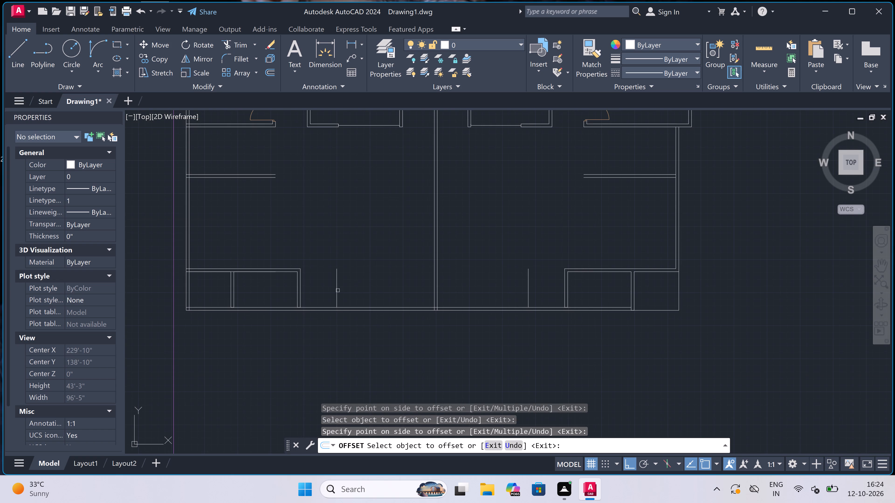
key("Escape")
Offset both new vertical lines 4.5" towards the central wall to give the partitions their thickness.
key("space")
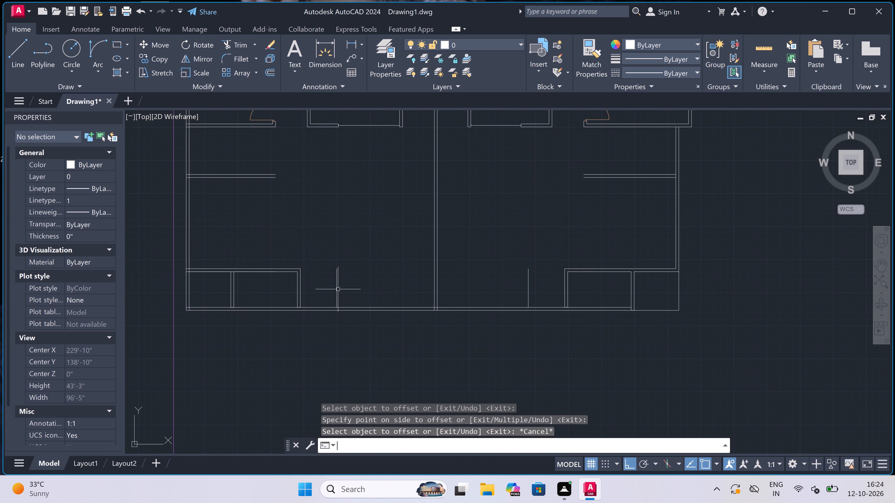
left_click(332, 287)
scroll(368, 287, "up", 2)
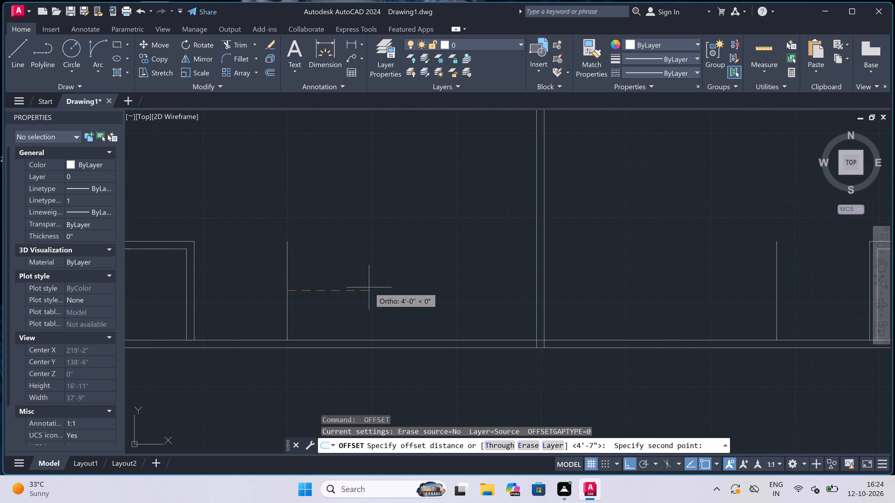
type("4.5\"")
key("space")
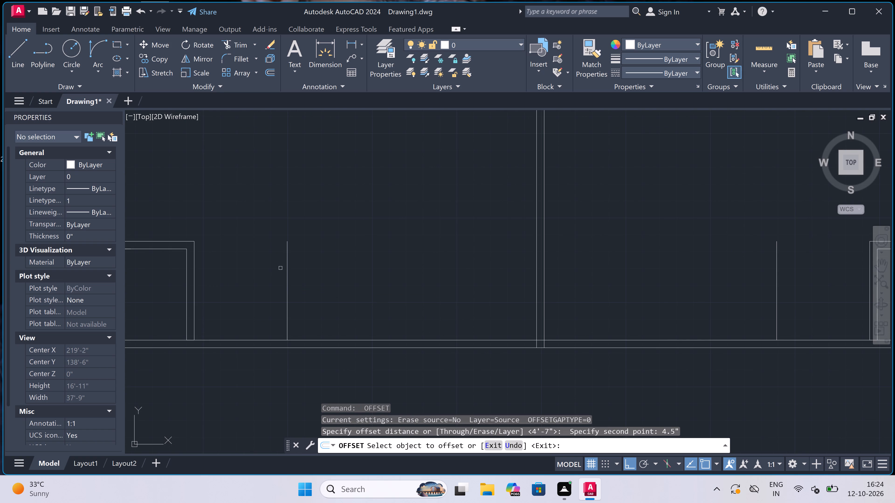
left_click_drag(288, 267, 294, 265)
left_click_drag(326, 268, 328, 269)
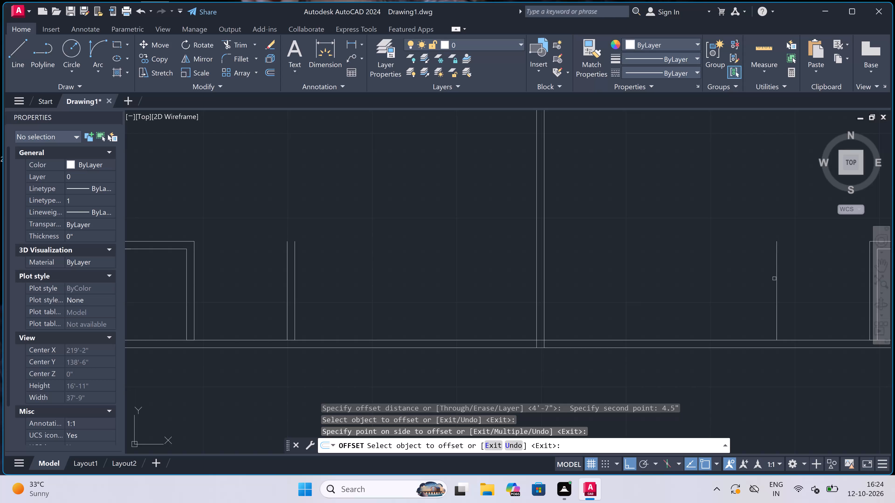
left_click_drag(778, 279, 758, 282)
double_click(742, 283)
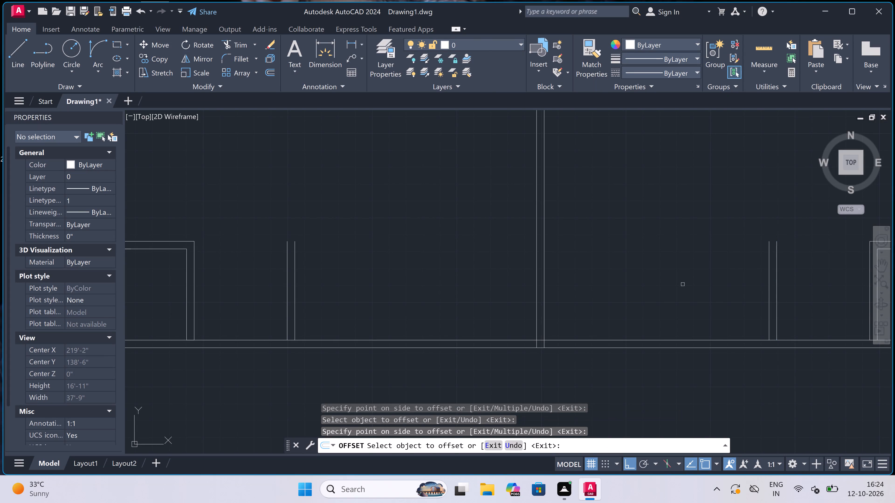
key("Escape")
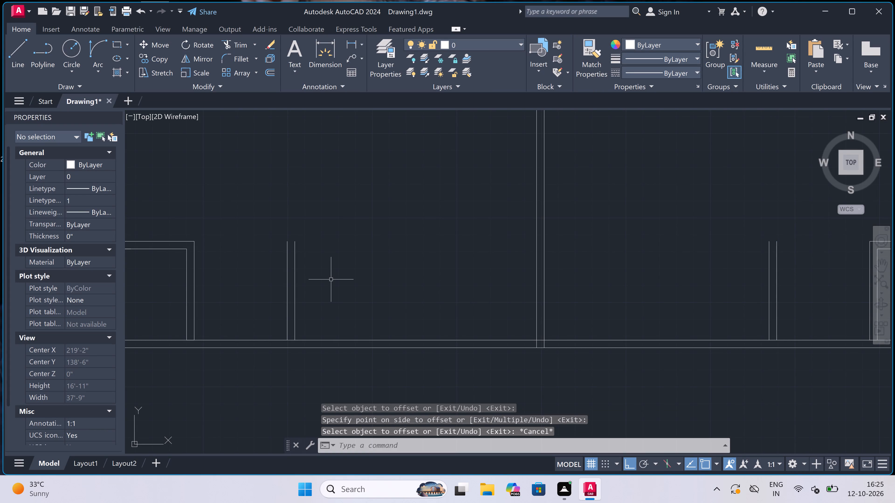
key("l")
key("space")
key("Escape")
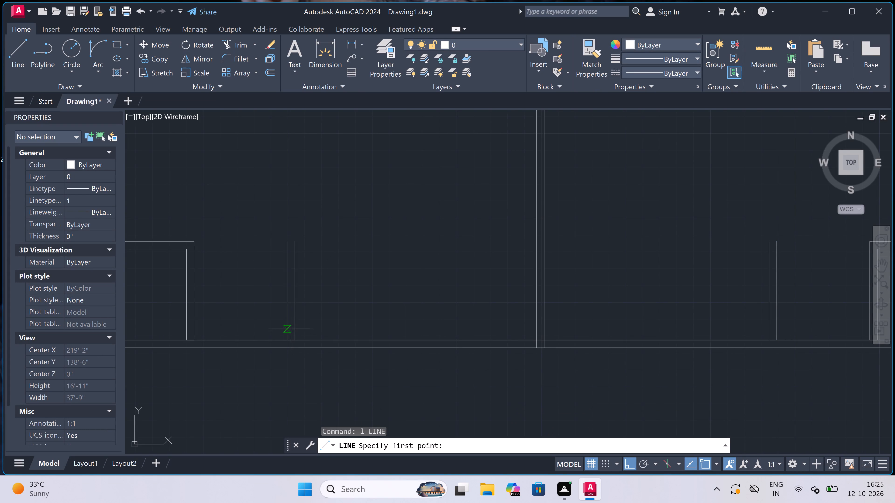
Draw connected lines from the base of the left-hand room's side wall, up 10'4", across, and down to the top of the new partition's nearer line.
key("space")
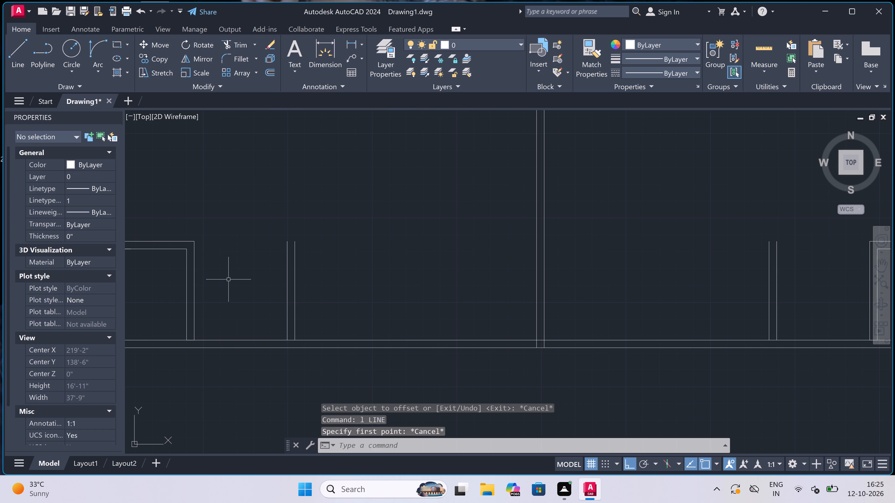
left_click(198, 338)
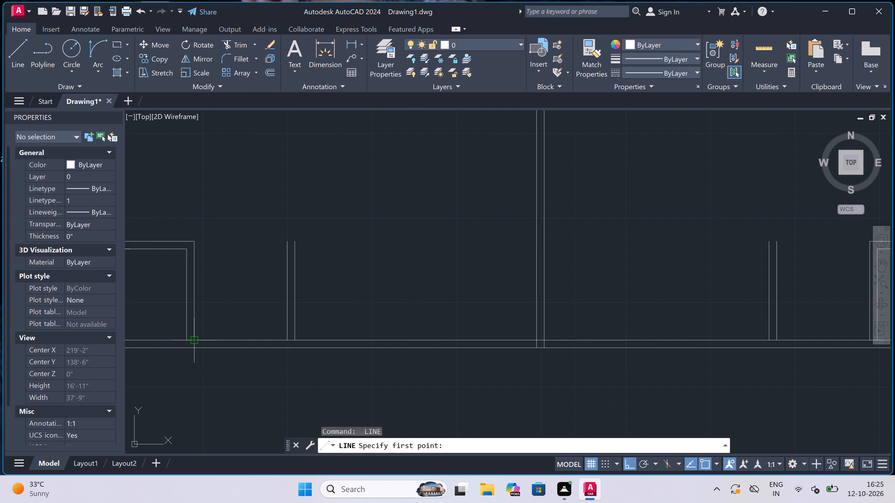
scroll(185, 271, "down", 2)
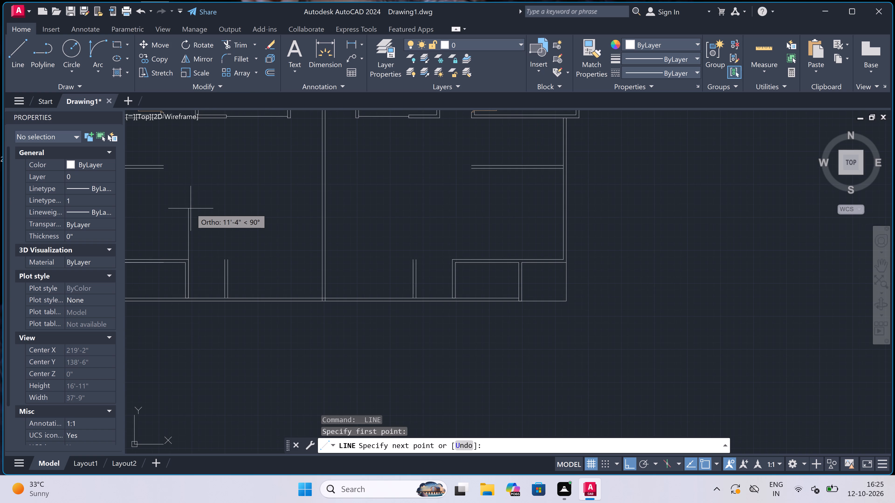
type("10'4\"")
key("space")
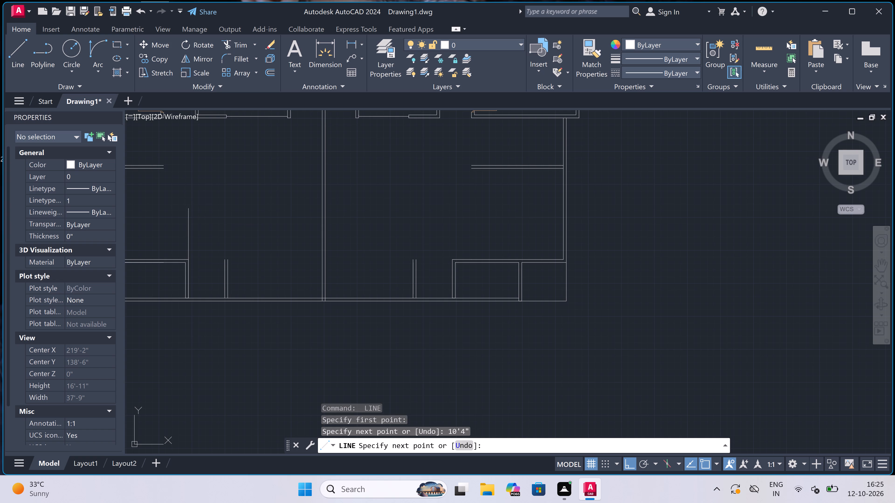
scroll(202, 235, "up", 2)
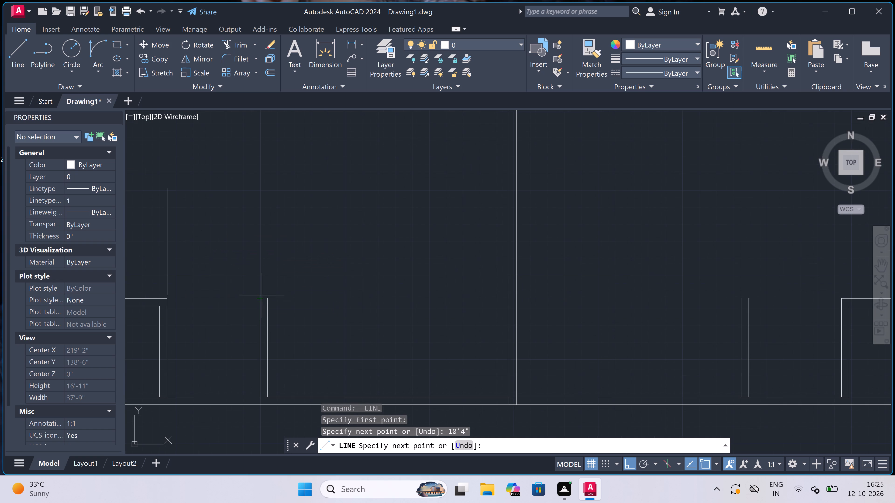
left_click(260, 197)
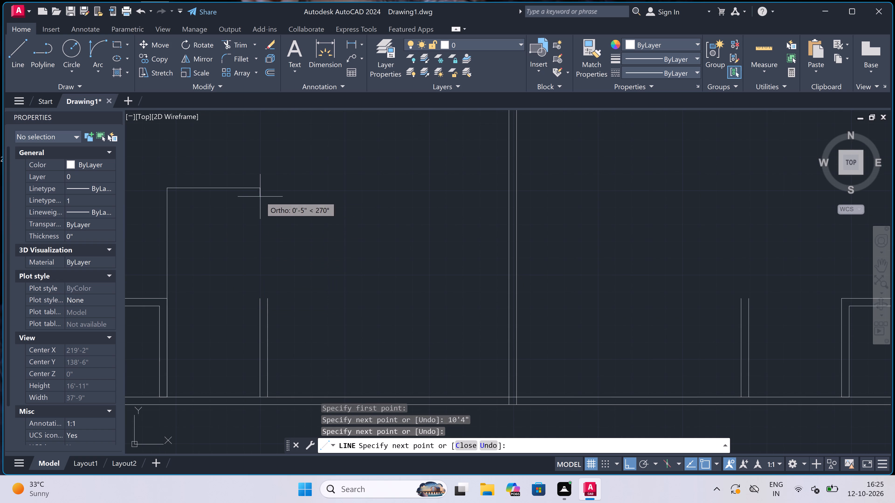
left_click(258, 296)
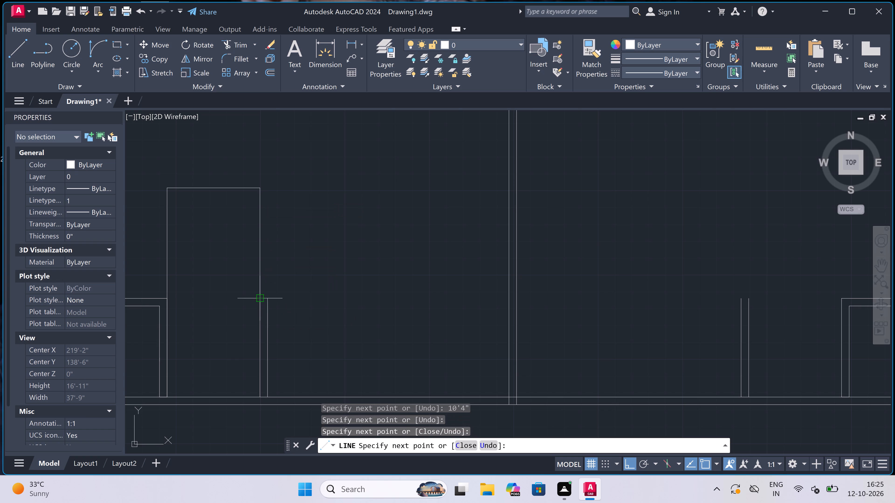
key("Escape")
Draw the left-hand enclosure's outer outline from the partition's farther line, 4.5" above and beyond the inner outline, down to the small room's top wall.
key("space")
left_click(267, 300)
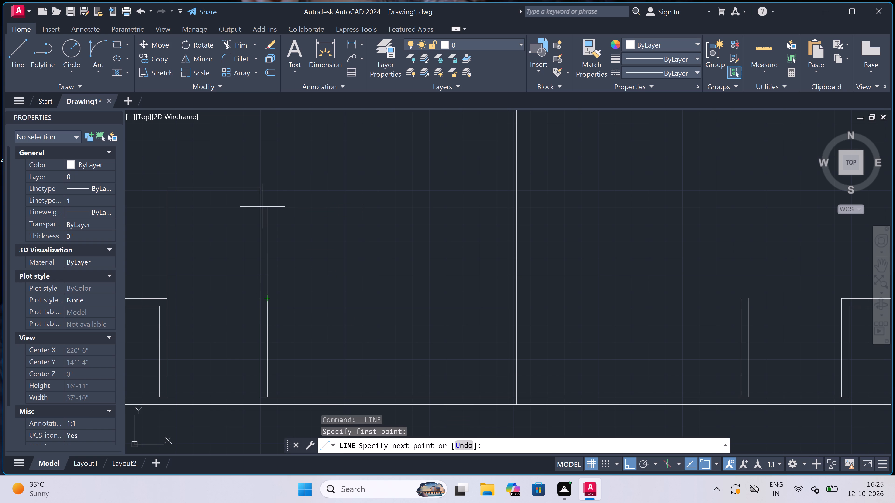
scroll(259, 181, "up", 3)
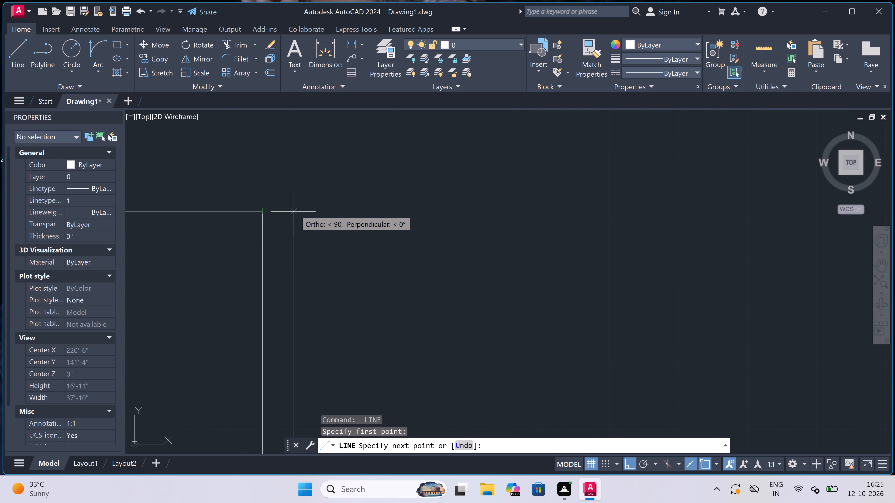
left_click_drag(299, 209, 327, 197)
type("4.5\"")
key("space")
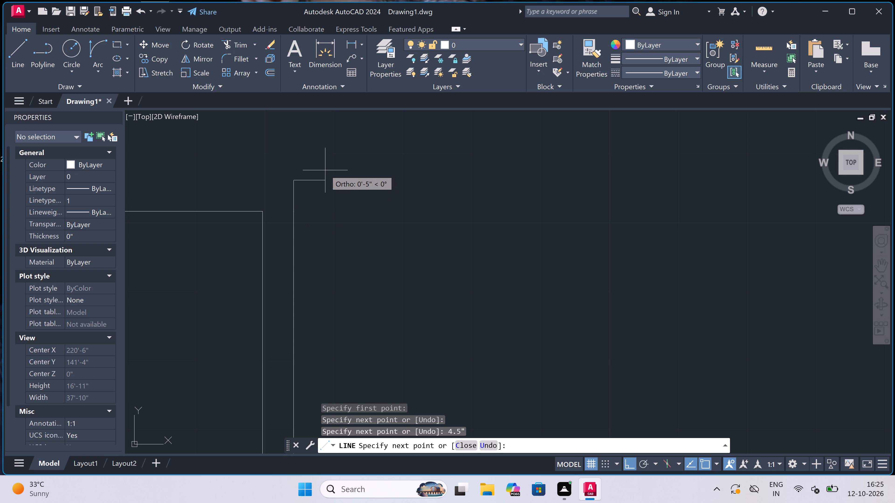
scroll(325, 170, "down", 2)
scroll(206, 166, "down", 2)
scroll(172, 164, "up", 3)
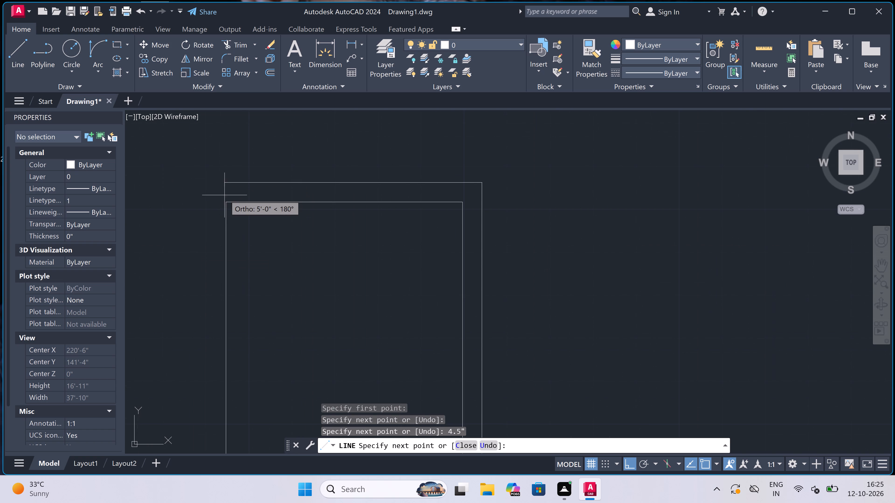
left_click(226, 182)
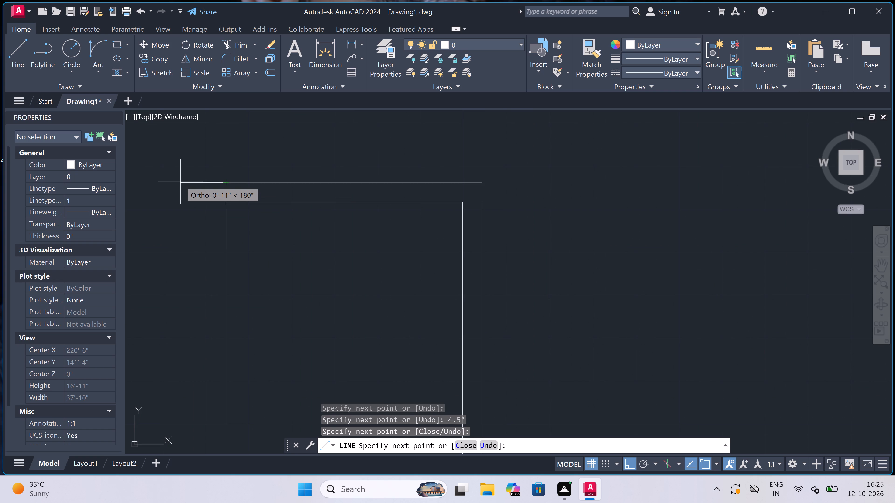
type("4.5\"")
key("space")
scroll(181, 179, "down", 2)
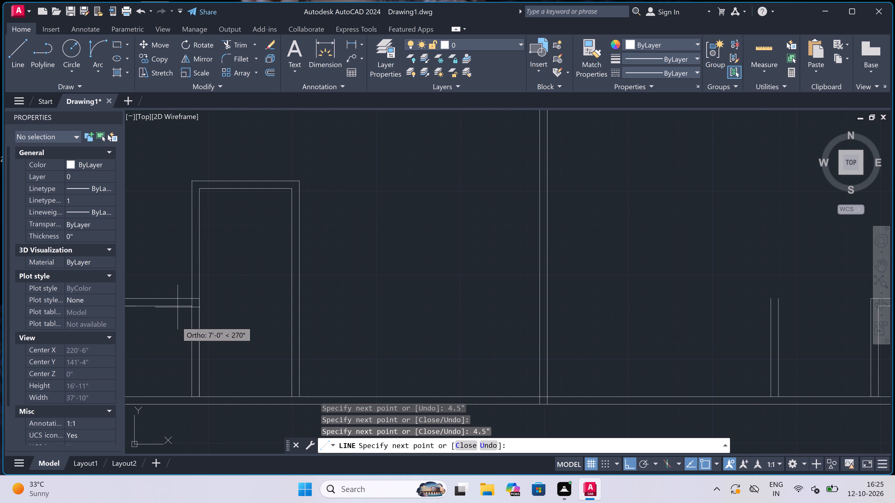
scroll(190, 299, "up", 2)
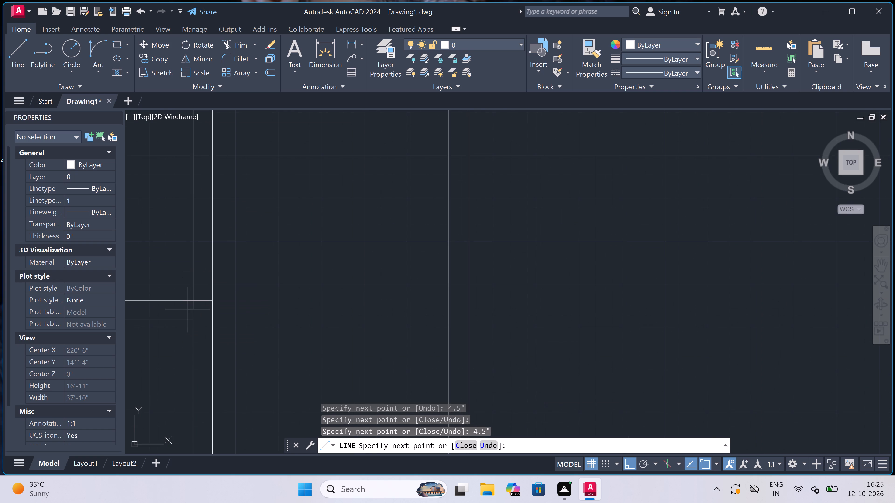
left_click(195, 299)
key("Escape")
Draw connected lines from the base of the right-hand room's side wall, up 10'4", across, and down to the top of the partition's nearer line.
scroll(243, 264, "down", 4)
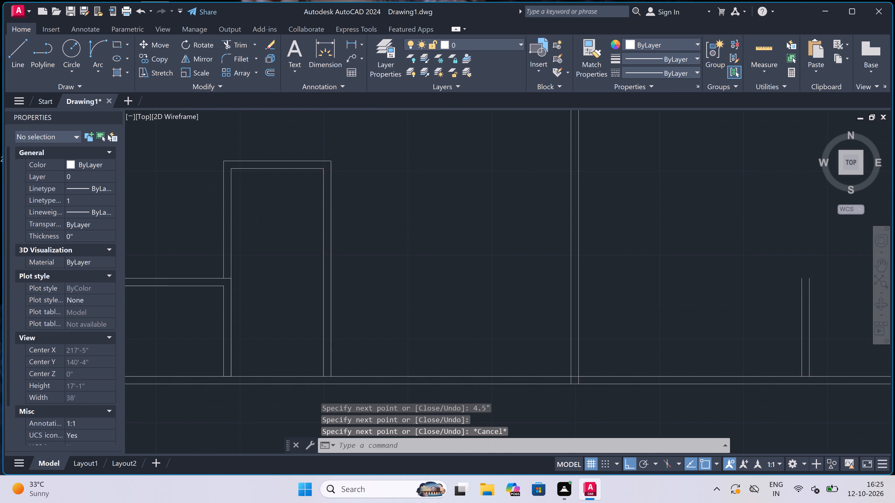
scroll(244, 265, "down", 2)
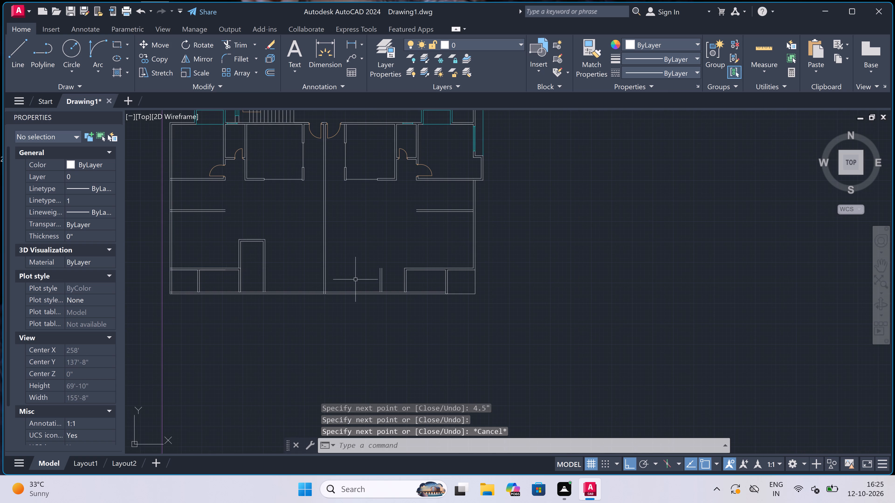
key("space")
scroll(388, 269, "up", 3)
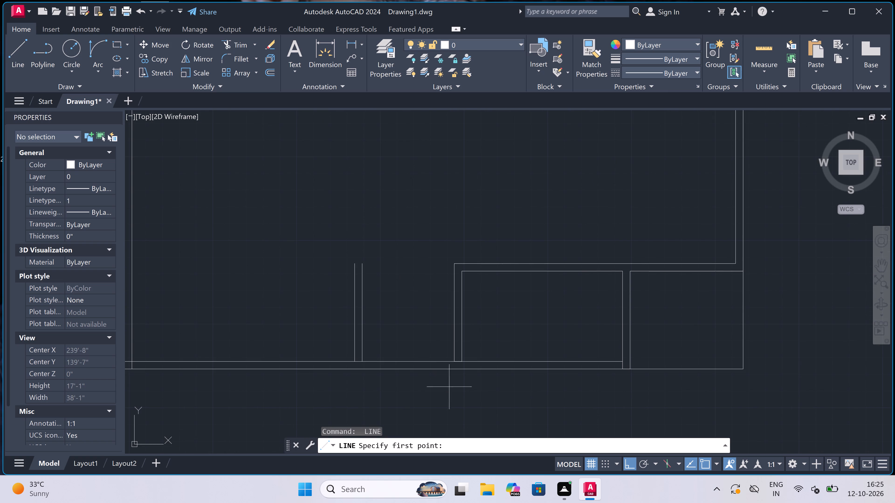
left_click(452, 363)
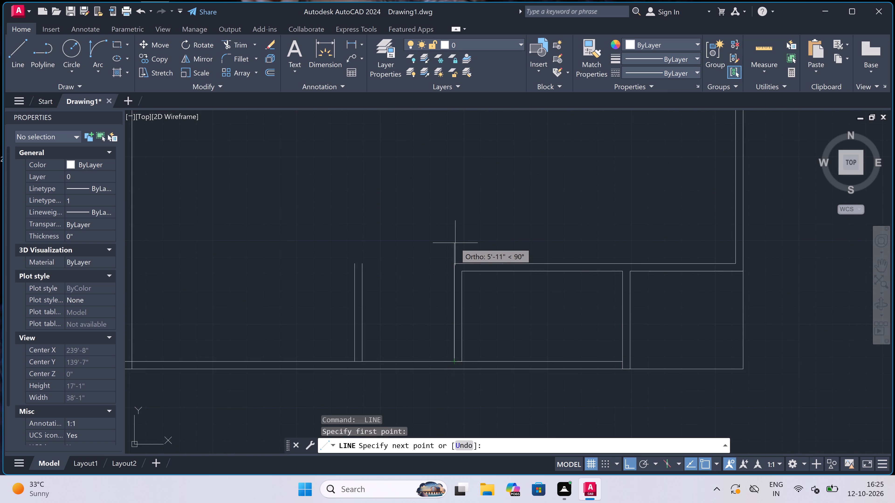
type("10'4\"")
key("space")
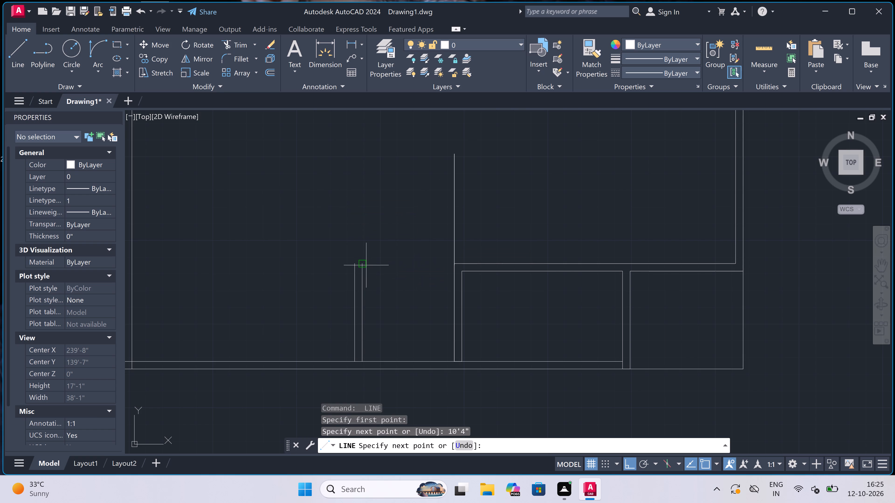
left_click(360, 153)
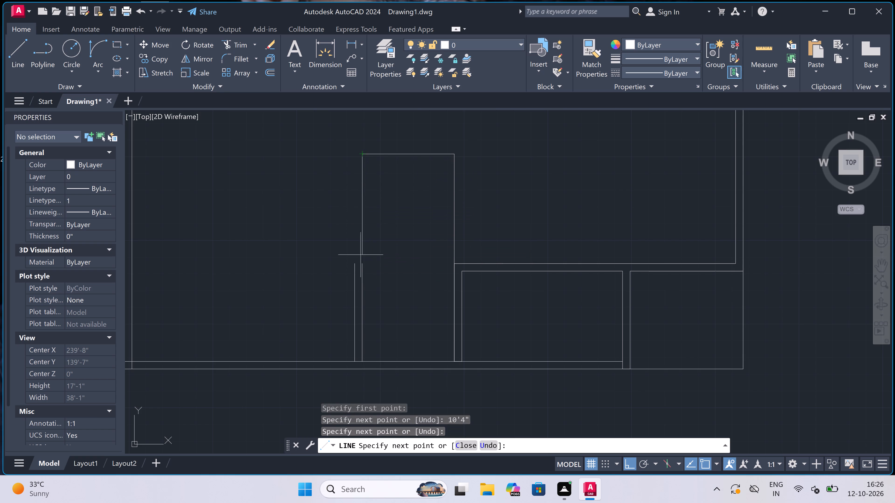
double_click(363, 266)
key("Escape")
Draw the right-hand enclosure's outer outline from the partition's farther line, 4.5" above and beyond the inner outline, down to the small room's top wall.
key("space")
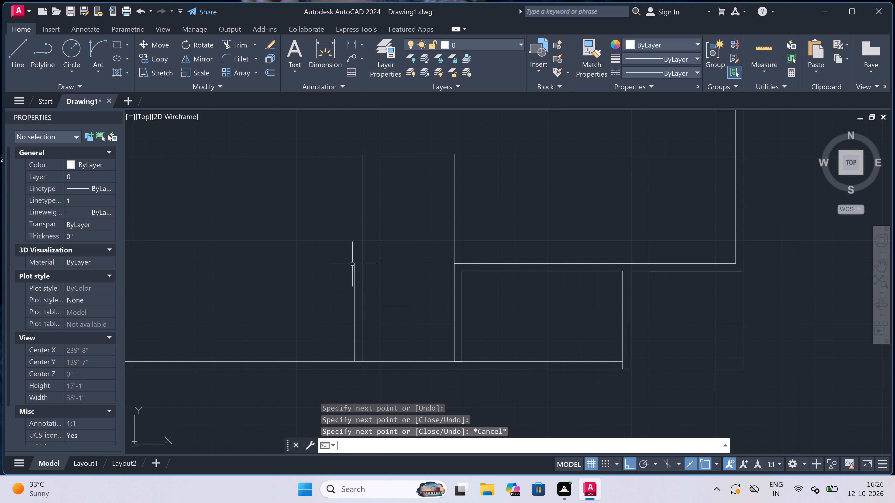
left_click_drag(353, 264, 353, 262)
scroll(355, 147, "up", 4)
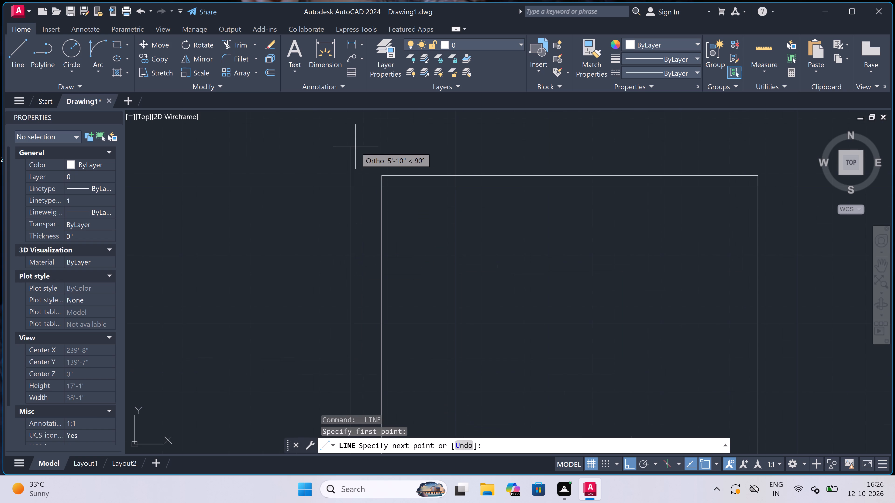
left_click(349, 176)
type("4.5\"")
key("space")
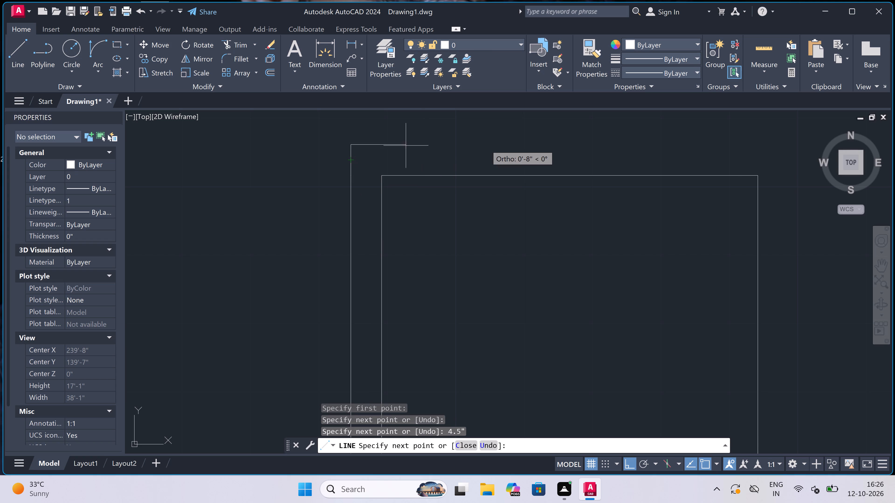
scroll(630, 170, "down", 2)
scroll(698, 166, "up", 3)
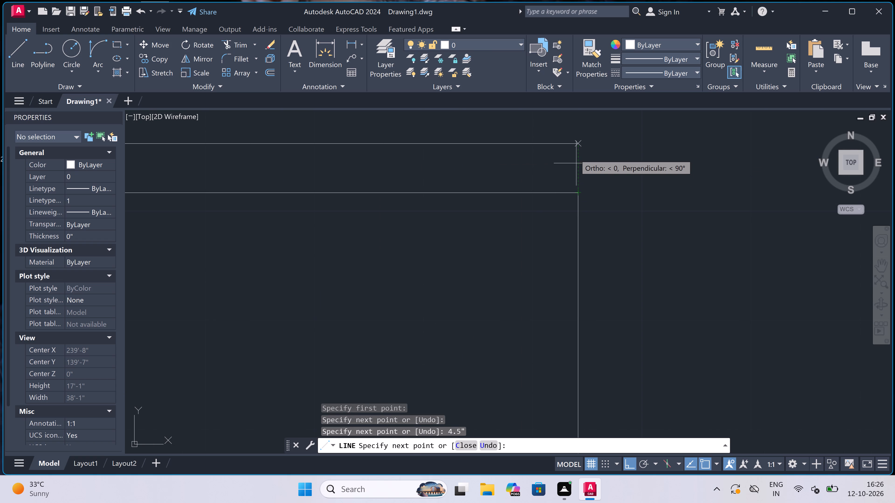
left_click(574, 151)
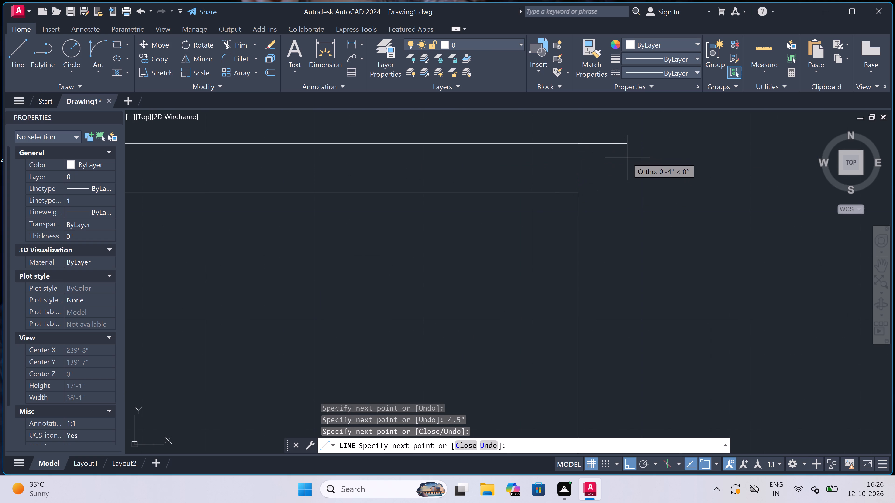
type("4.5\"")
key("space")
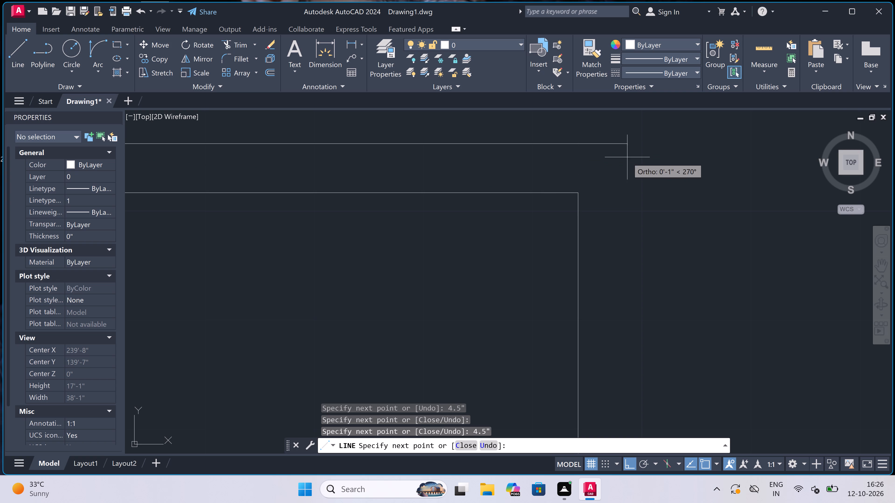
scroll(631, 156, "down", 5)
scroll(636, 345, "up", 3)
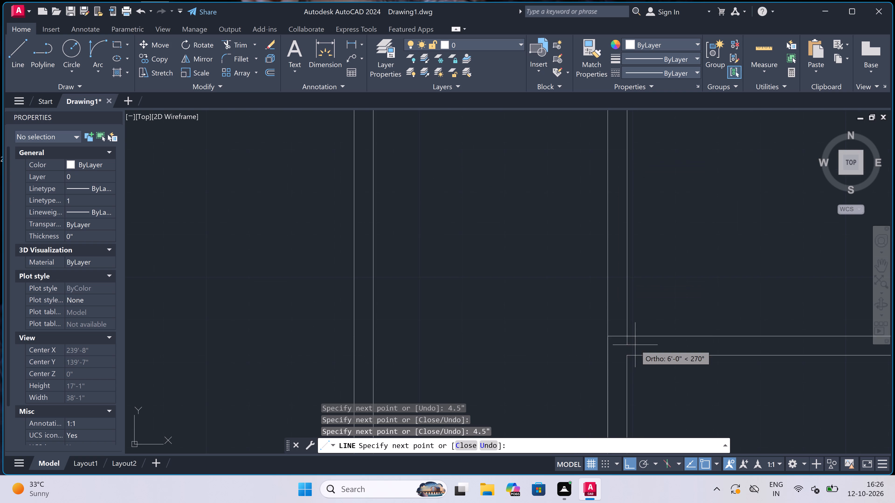
left_click(616, 320)
key("Escape")
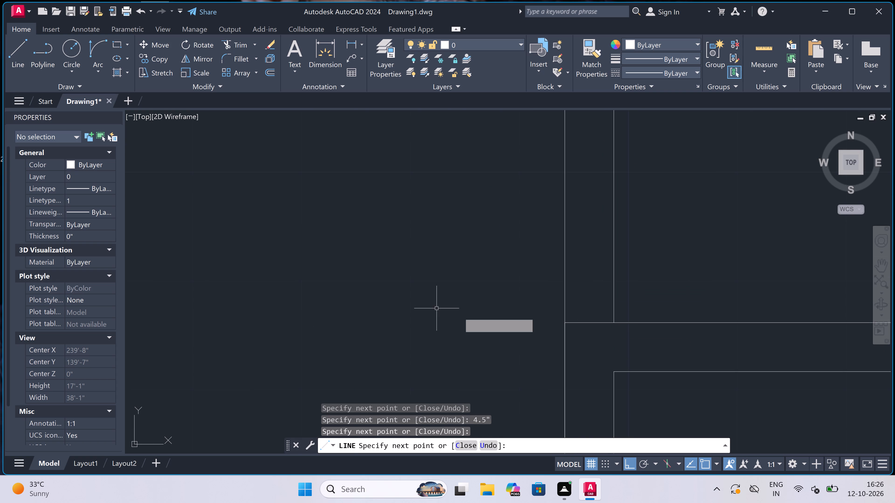
Trim the right-hand small room's upper wall line where it crosses the thickness of the enclosure's side wall.
scroll(334, 277, "down", 4)
key("t")
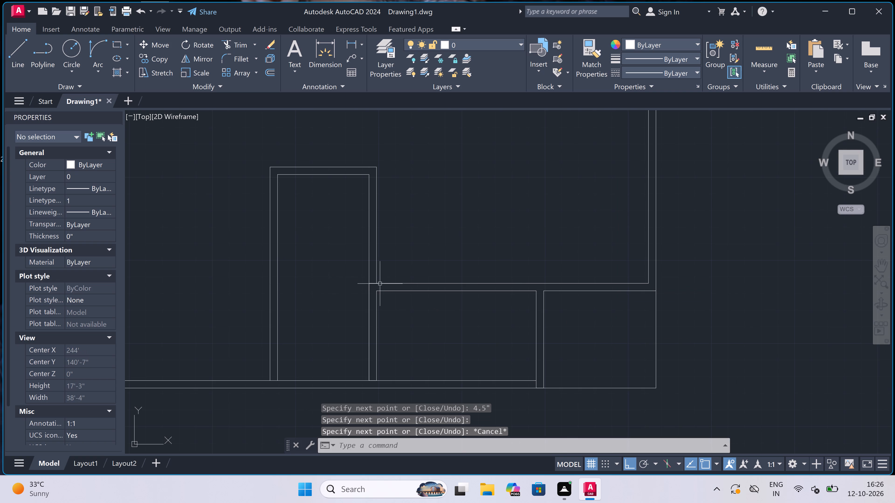
type("r")
key("space")
scroll(369, 283, "up", 2)
left_click_drag(370, 309, 369, 306)
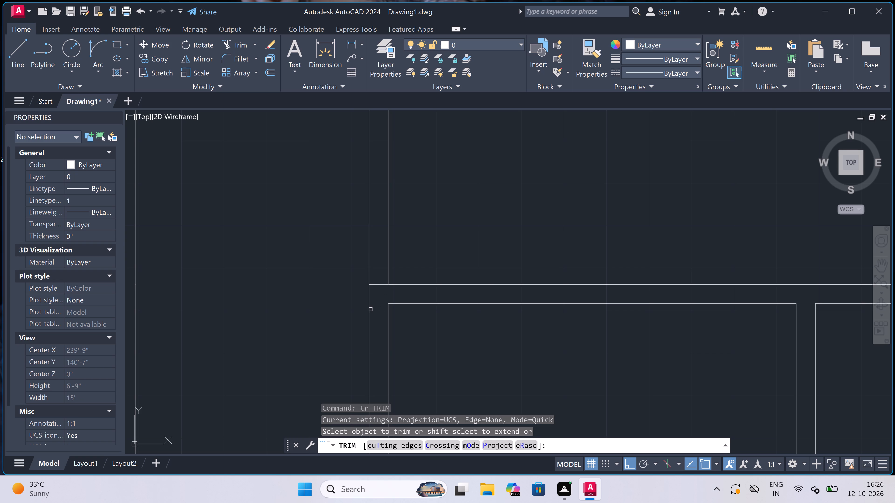
left_click(376, 289)
left_click(381, 275)
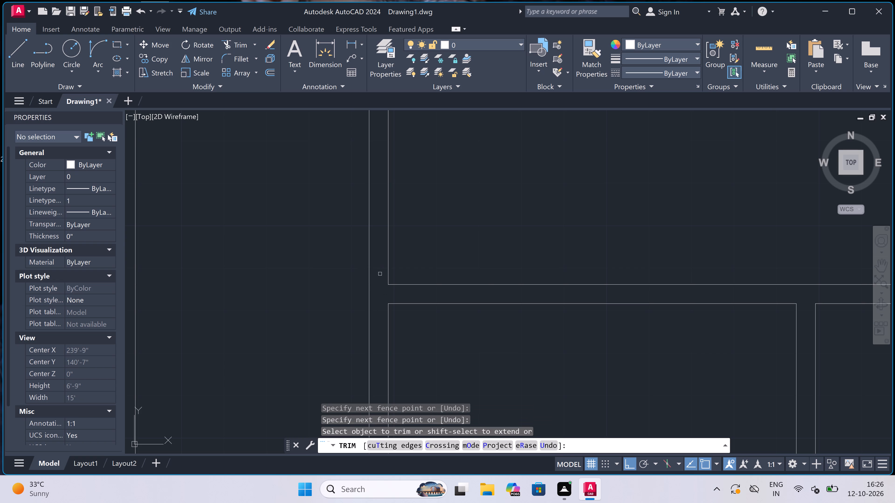
Trim the left-hand small room's upper wall line where it crosses the thickness of the enclosure's side wall.
scroll(380, 274, "down", 5)
scroll(354, 264, "down", 2)
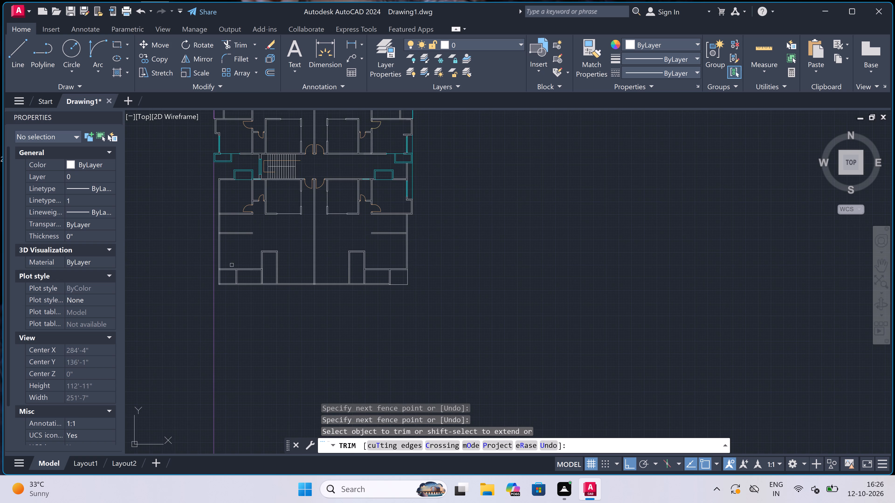
scroll(247, 271, "up", 4)
scroll(328, 258, "up", 3)
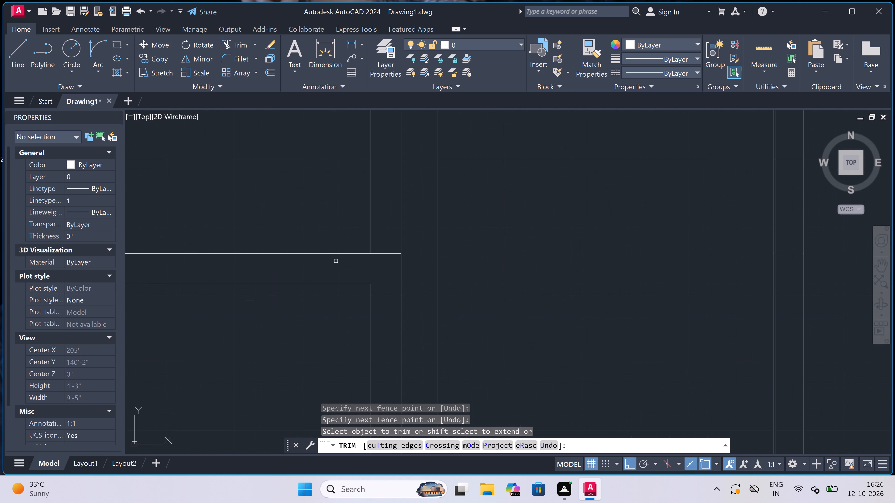
left_click(378, 265)
left_click(385, 249)
scroll(385, 249, "down", 6)
key("Escape")
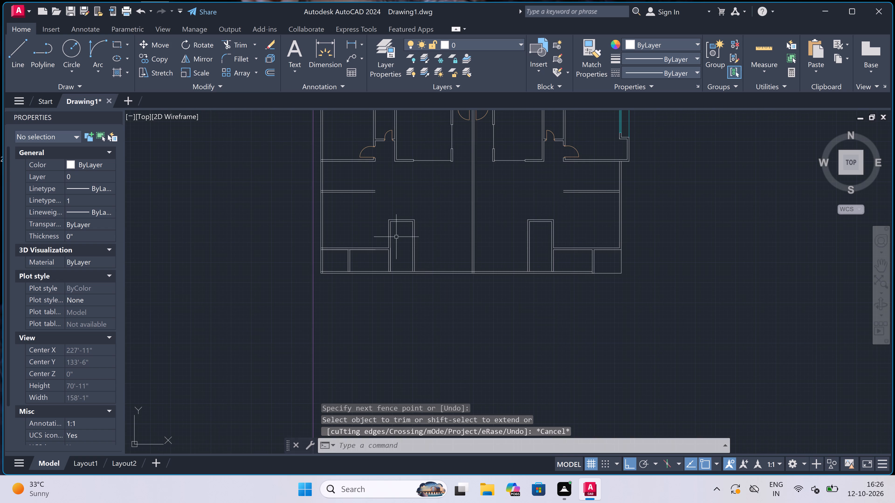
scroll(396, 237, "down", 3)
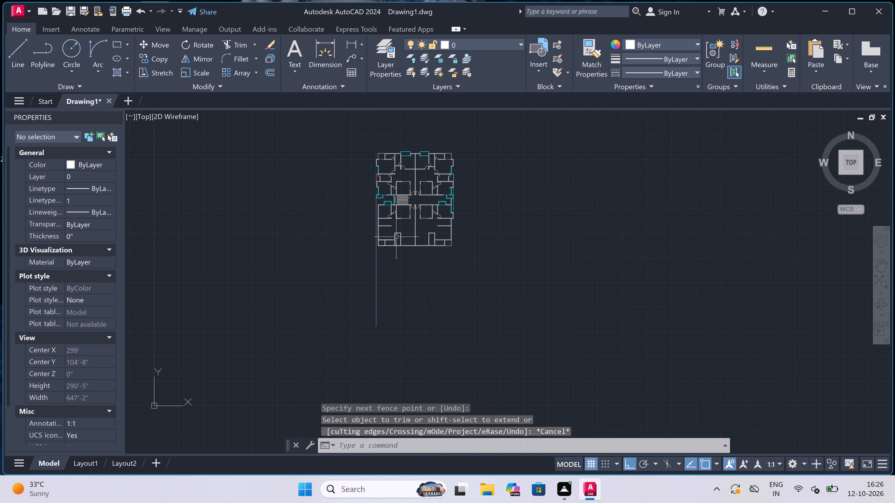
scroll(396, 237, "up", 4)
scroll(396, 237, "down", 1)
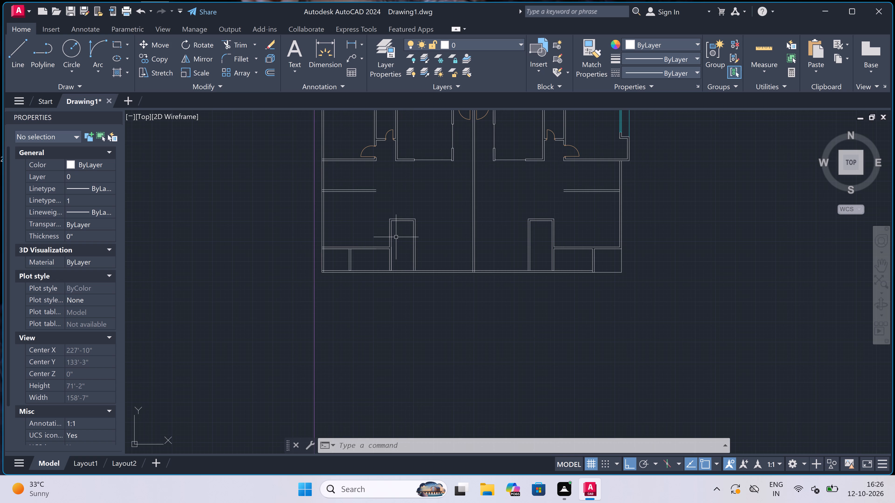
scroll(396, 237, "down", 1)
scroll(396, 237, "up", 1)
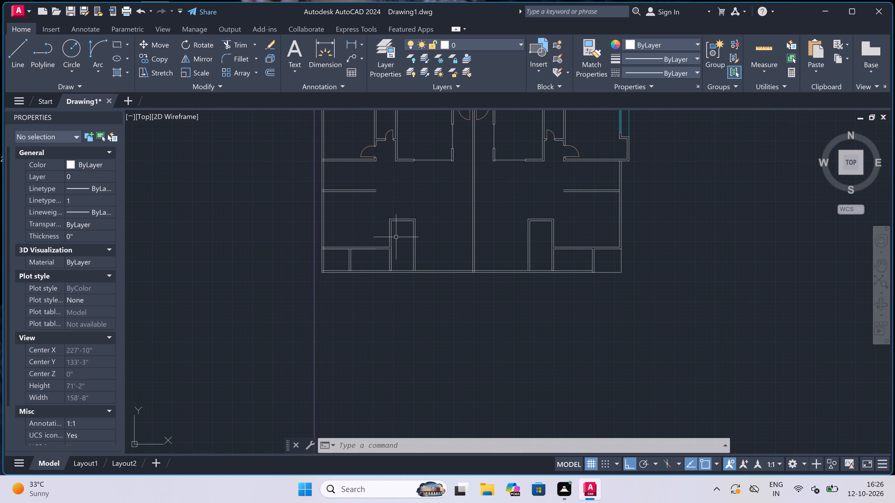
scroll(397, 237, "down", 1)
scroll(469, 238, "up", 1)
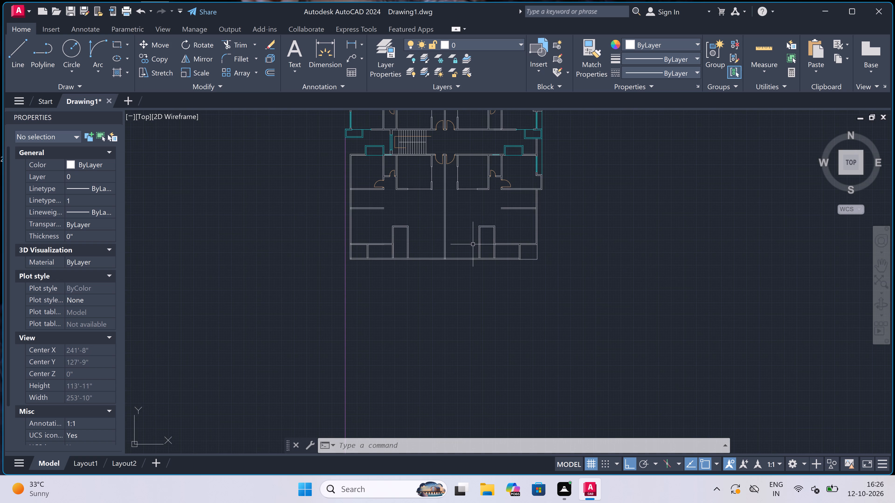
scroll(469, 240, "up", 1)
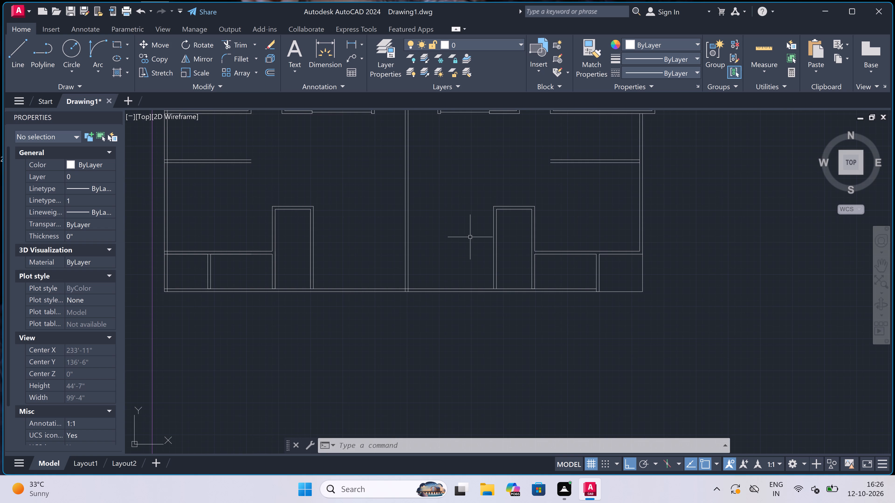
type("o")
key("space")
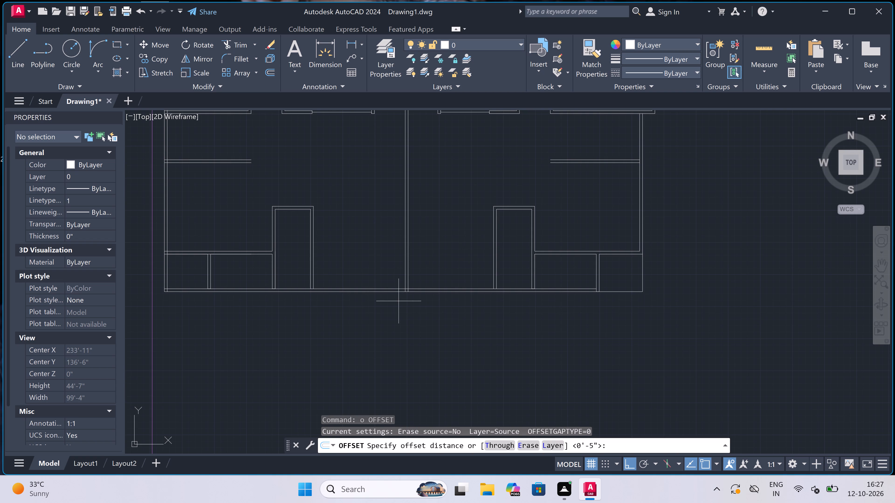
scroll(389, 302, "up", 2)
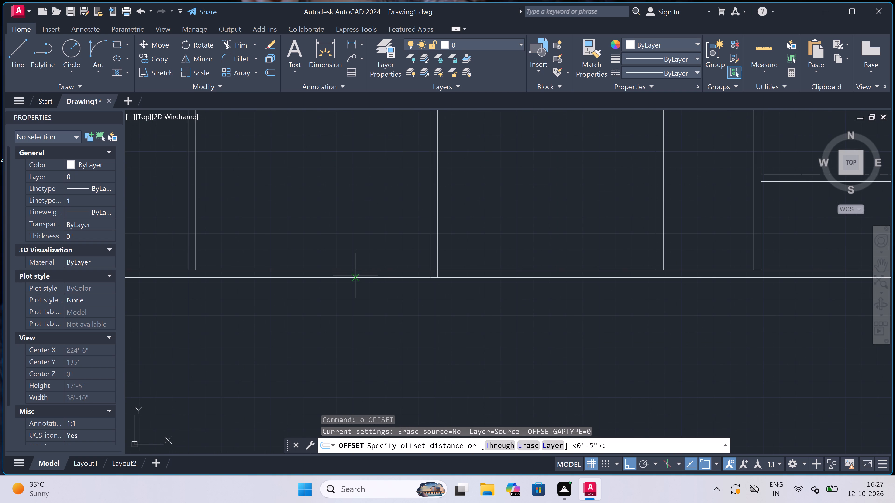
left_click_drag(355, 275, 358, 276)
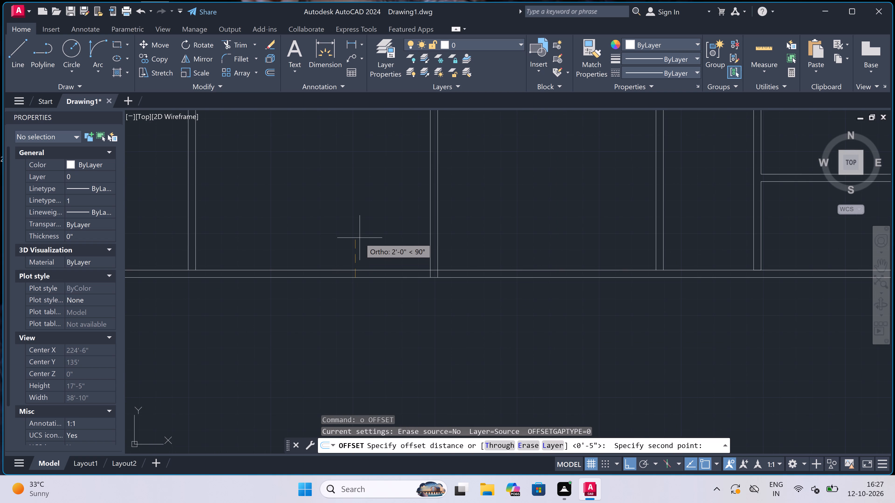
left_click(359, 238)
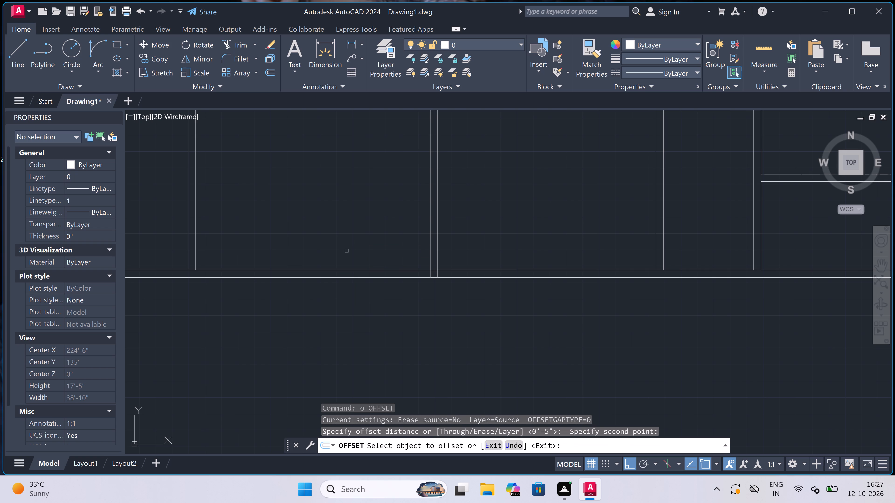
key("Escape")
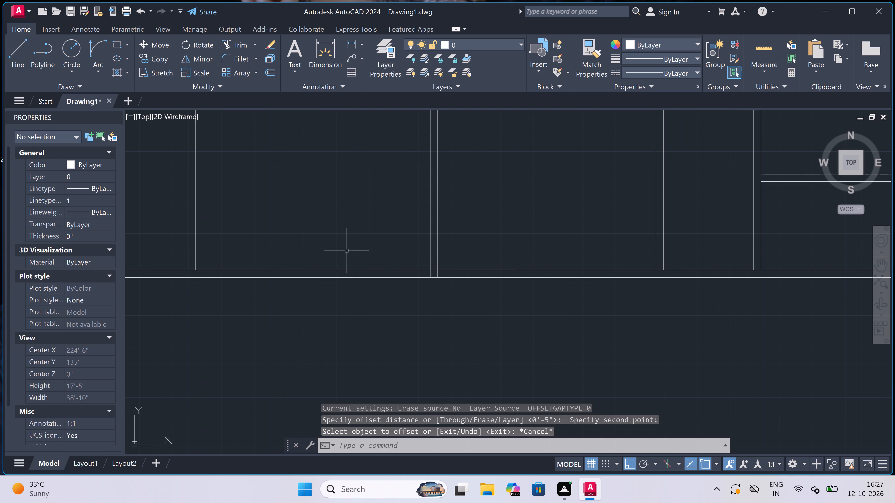
Draw a vertical line from the inner jamb corner of the upper plan's left-hand window down to the bottom wall's outer line.
key("l")
key("space")
scroll(339, 267, "down", 5)
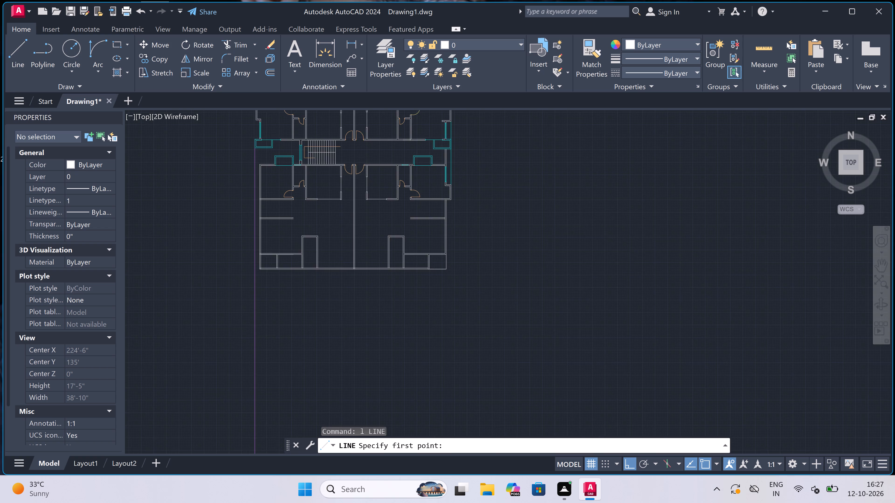
scroll(341, 139, "up", 3)
scroll(336, 128, "down", 4)
scroll(335, 121, "up", 4)
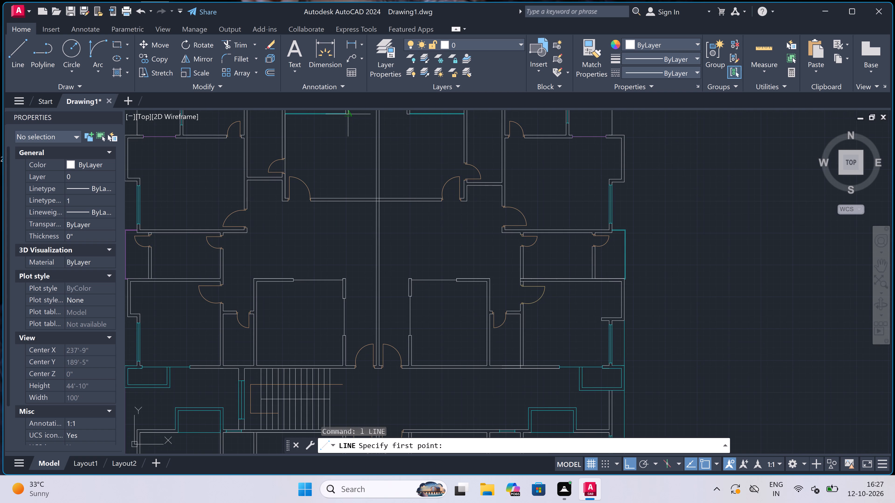
left_click(348, 117)
scroll(351, 189, "down", 3)
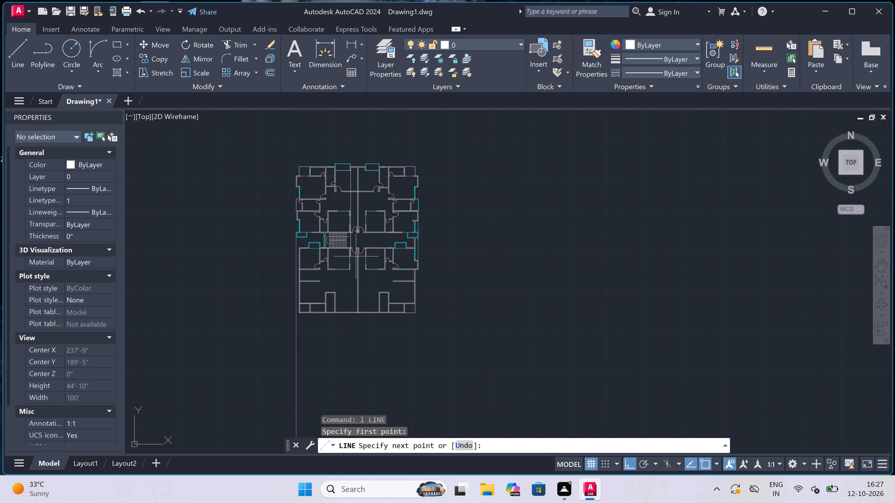
scroll(342, 315, "up", 3)
scroll(372, 302, "up", 4)
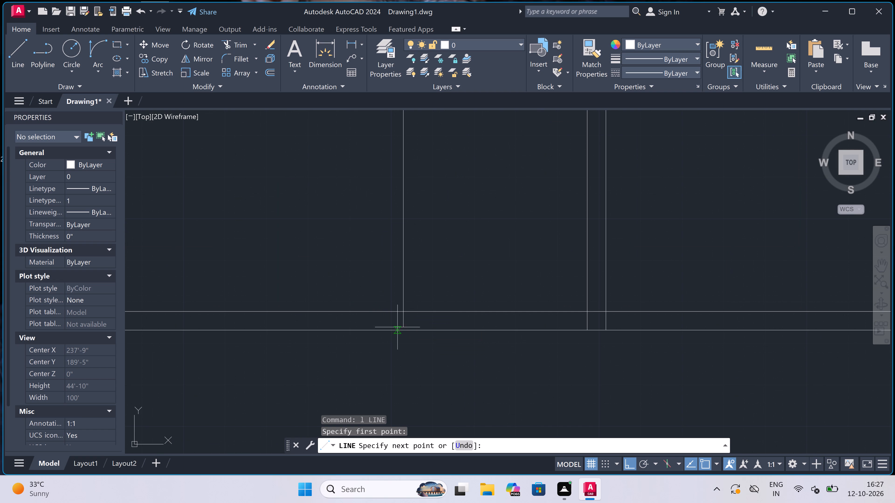
left_click(406, 331)
key("Escape")
Draw a matching vertical line from the right-hand upper window's inner jamb corner down to the bottom wall's outer line.
scroll(403, 324, "down", 3)
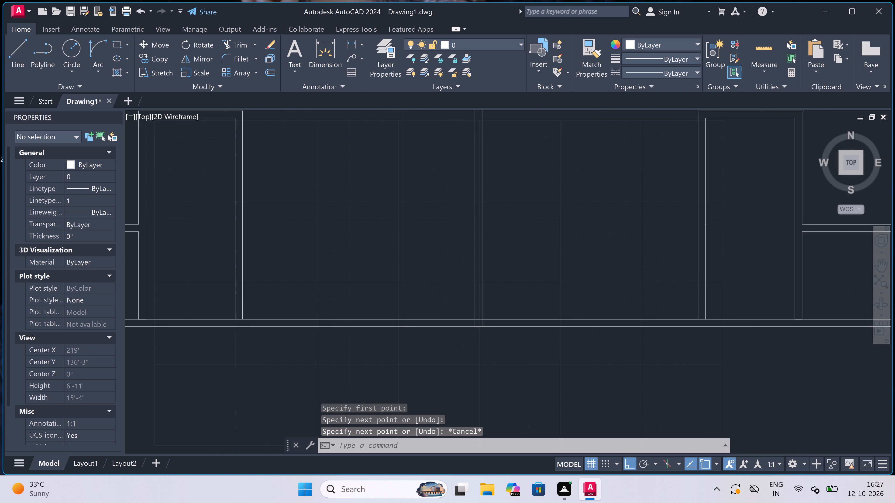
scroll(403, 324, "down", 3)
scroll(407, 179, "down", 3)
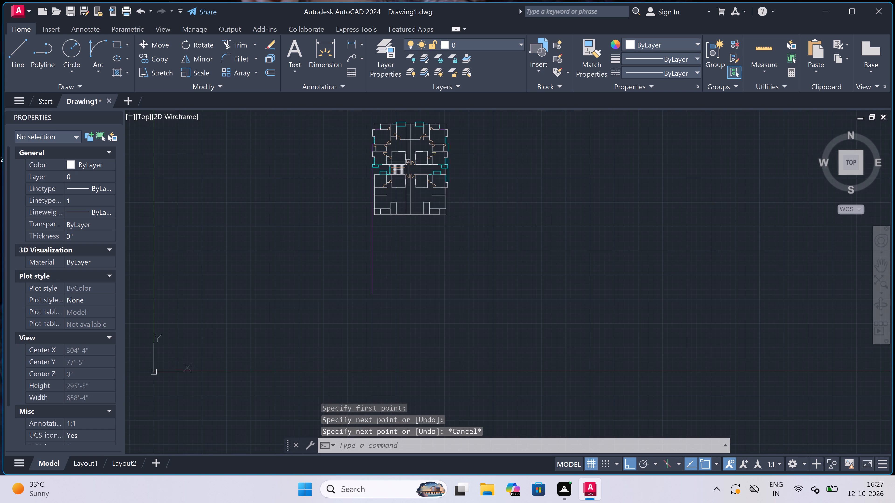
scroll(414, 123, "up", 7)
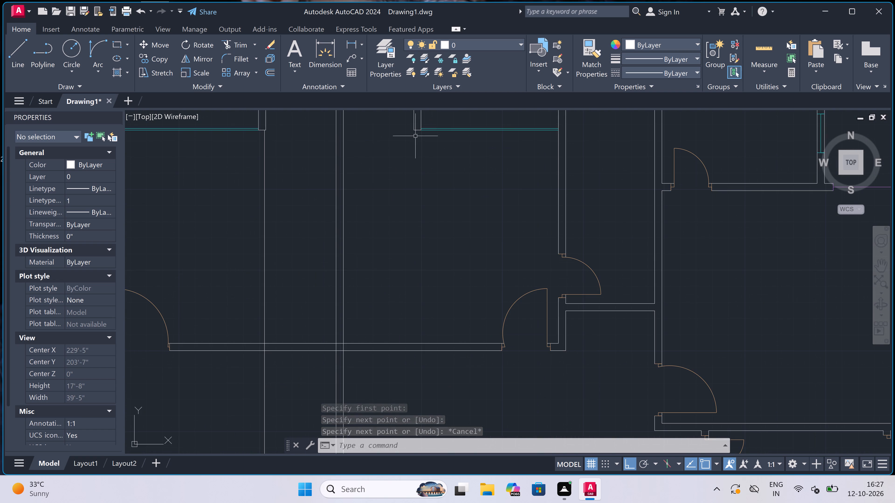
key("space")
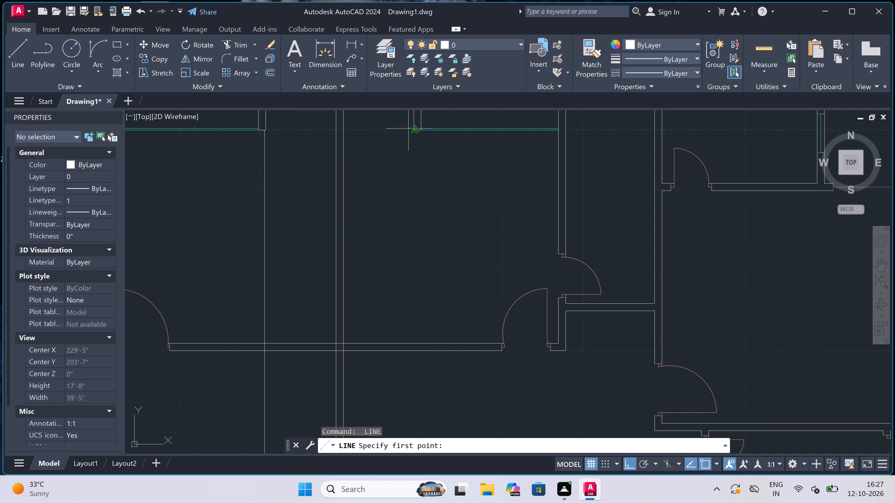
left_click(411, 128)
scroll(411, 128, "down", 3)
scroll(413, 209, "down", 2)
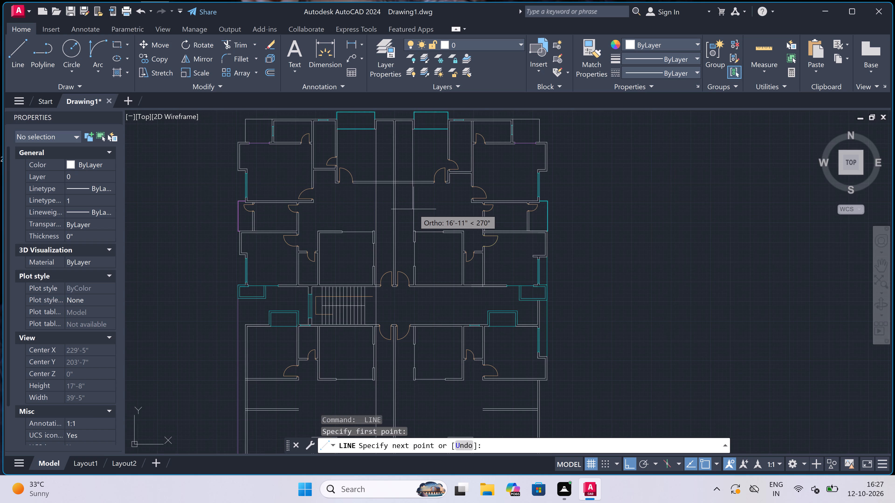
scroll(414, 209, "down", 1)
scroll(411, 275, "up", 4)
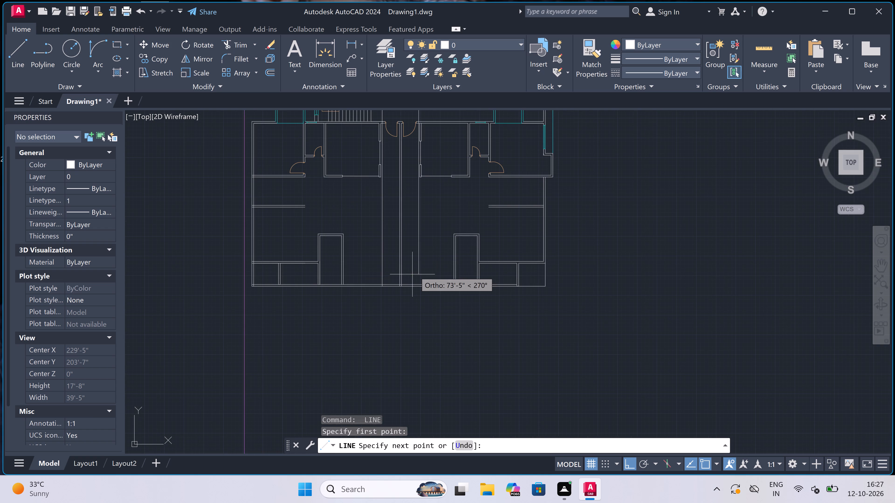
scroll(415, 290, "up", 4)
scroll(423, 270, "up", 3)
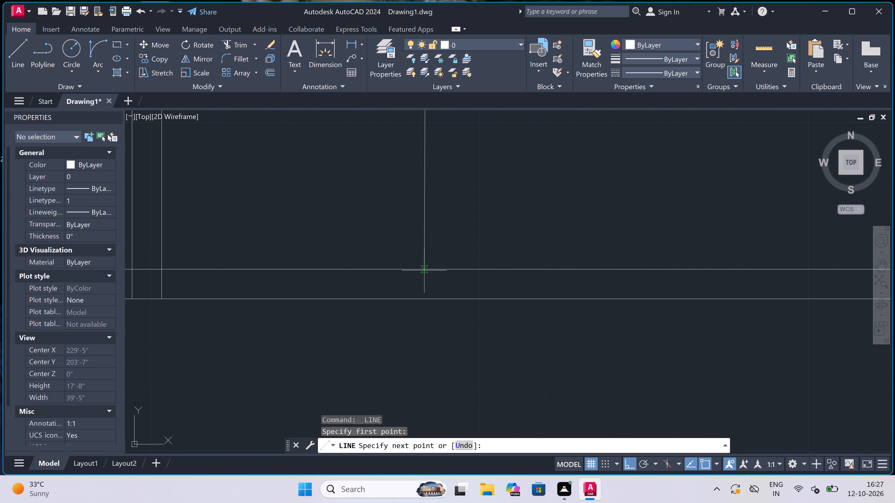
left_click(447, 297)
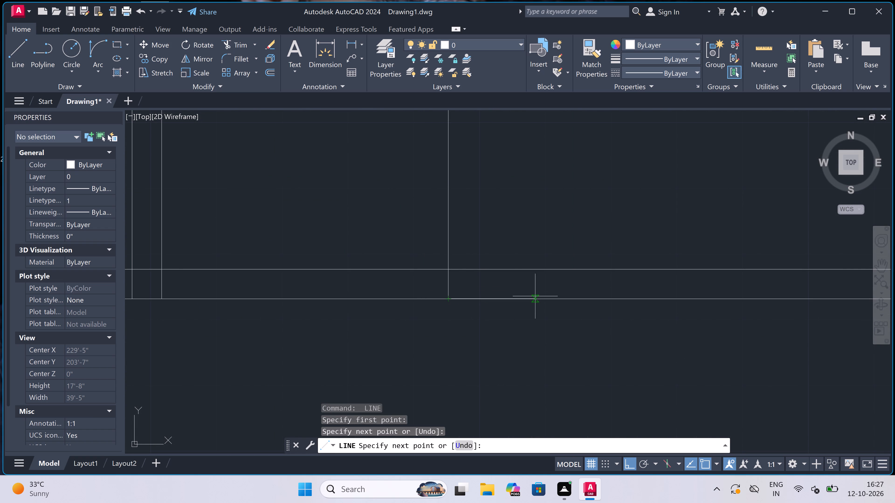
Continue the line 4.5" outward along the bottom wall, up to the wall's inner line, and 1.5' further up.
key("4")
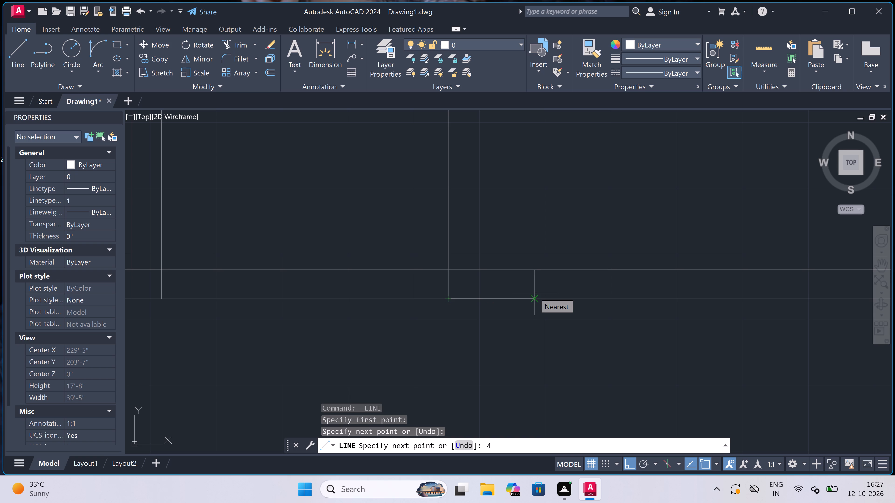
type(".5\"")
key("space")
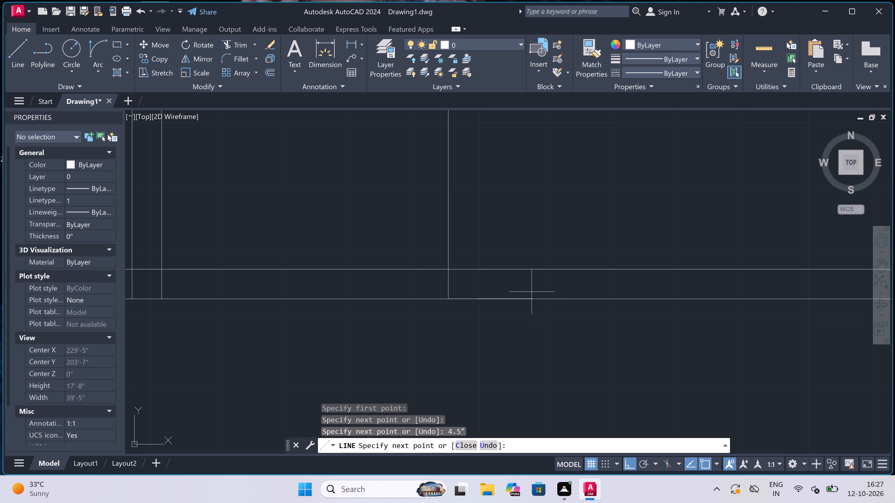
left_click(478, 269)
type("1.5'")
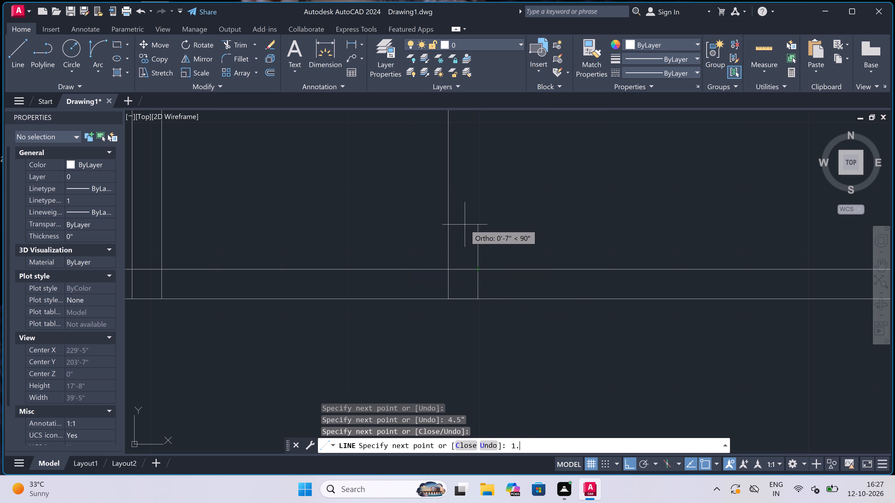
key("space")
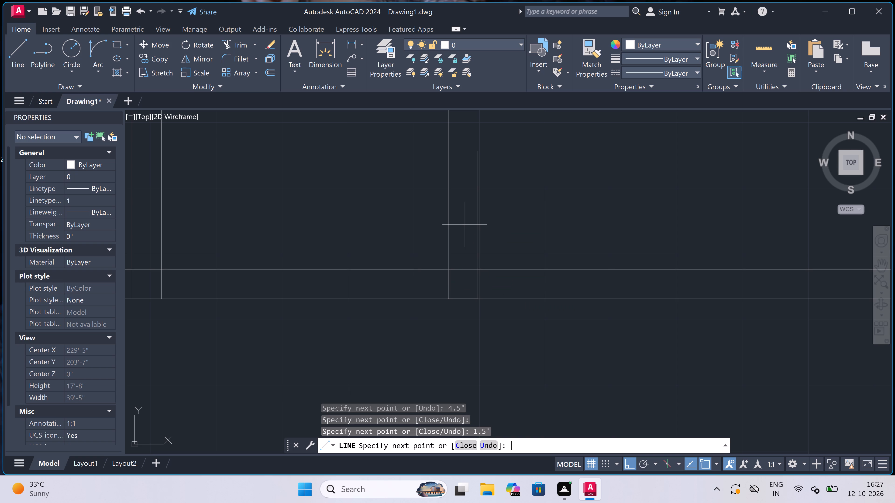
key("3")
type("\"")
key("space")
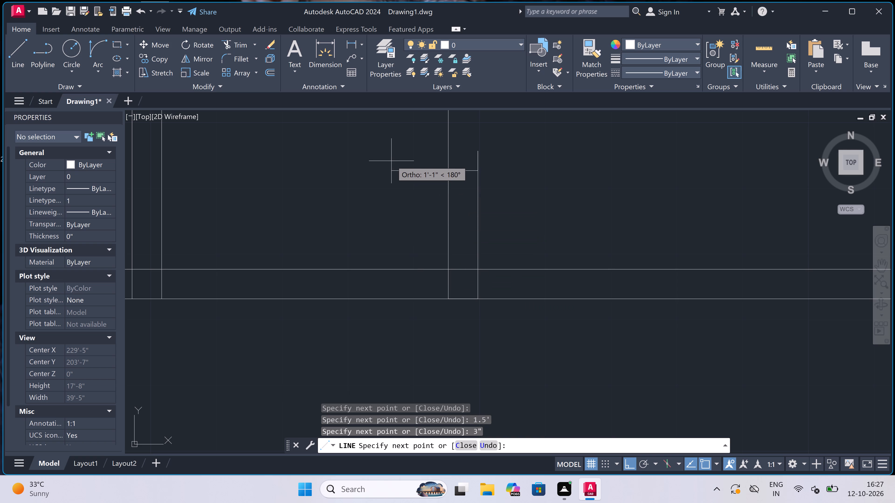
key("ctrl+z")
Continue the outline 3" up, across to 4.5" beyond the left-hand vertical line, and down to the bottom wall's outer line.
scroll(407, 160, "down", 3)
scroll(418, 137, "up", 3)
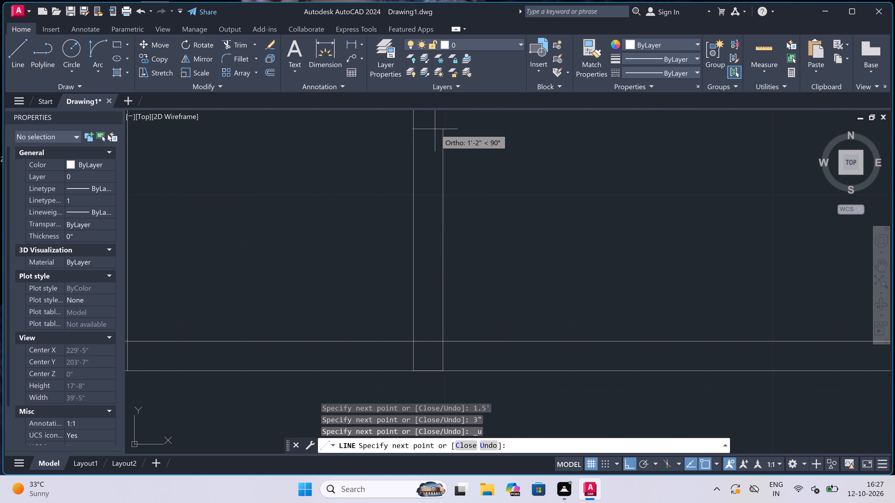
type("3\"")
key("space")
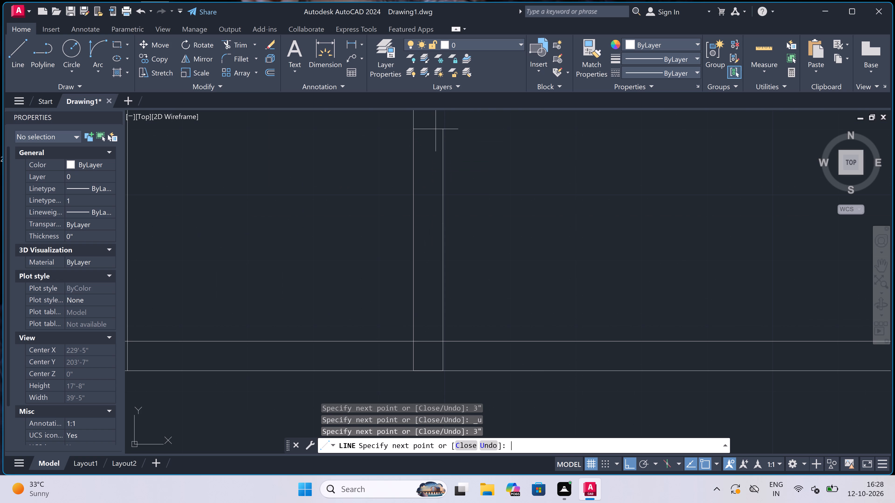
scroll(359, 184, "down", 6)
scroll(279, 181, "up", 1)
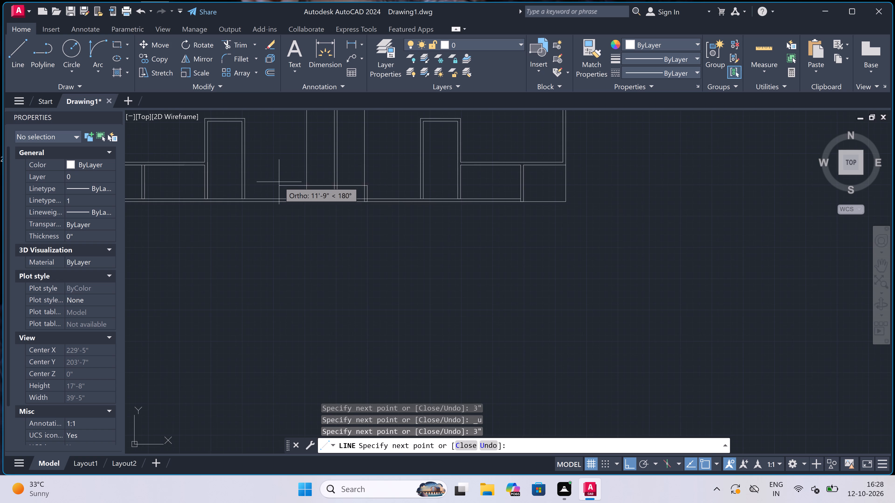
scroll(312, 184, "up", 3)
left_click(359, 199)
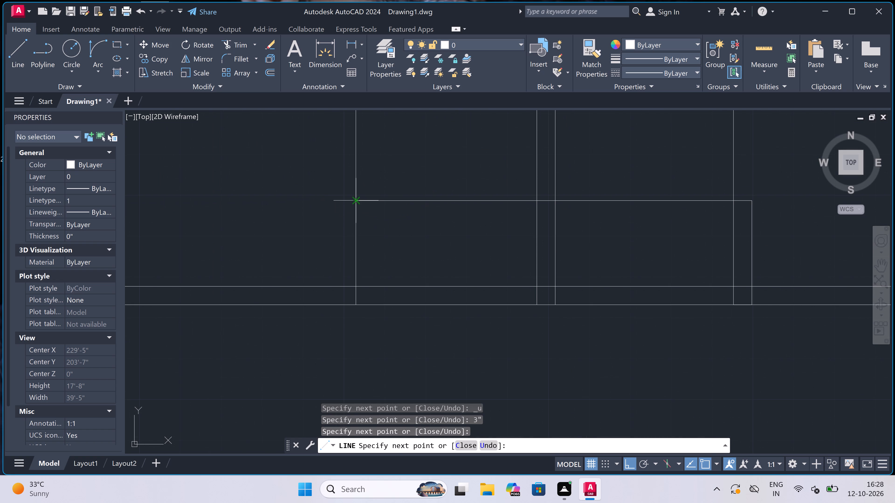
type("4.5\"")
key("space")
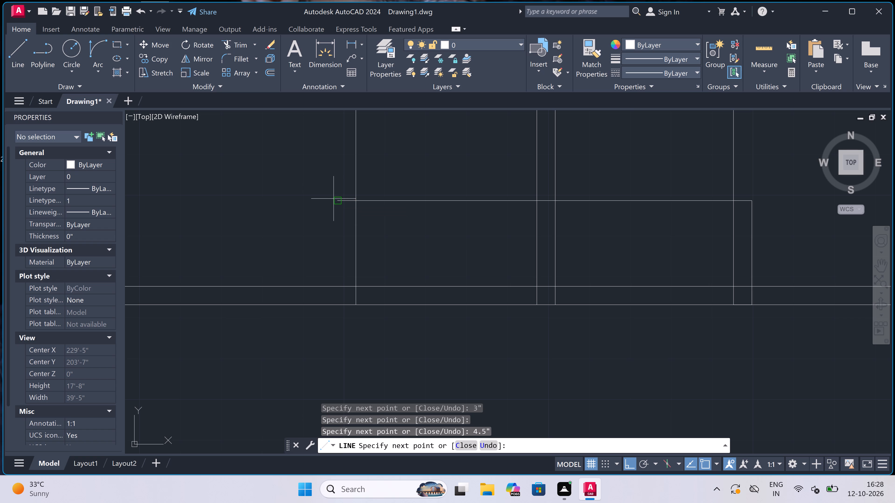
double_click(336, 303)
Continue the outline 1.5' down from the bottom wall's outer line and a further 3" down.
scroll(336, 303, "down", 2)
scroll(336, 348, "up", 3)
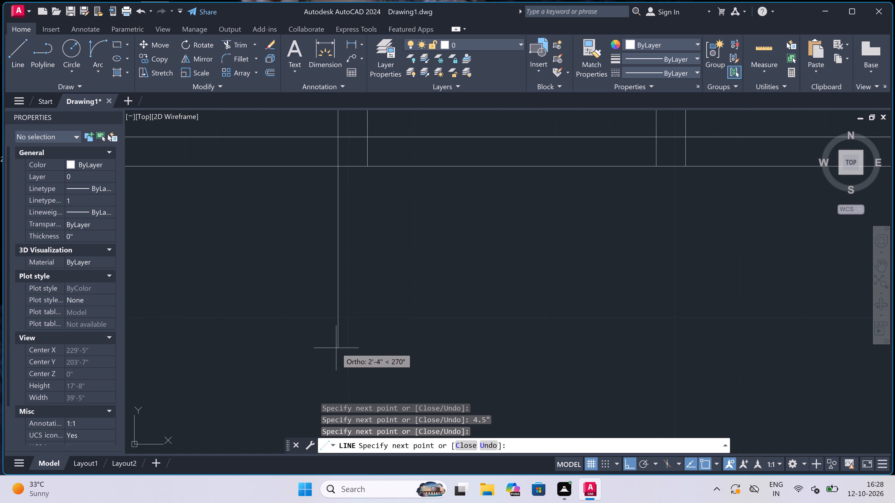
type("1.5'")
key("space")
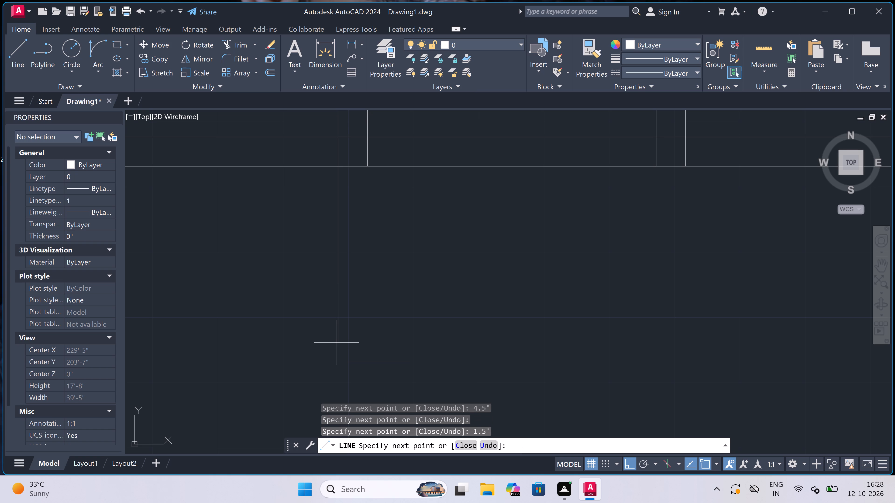
type("3\"")
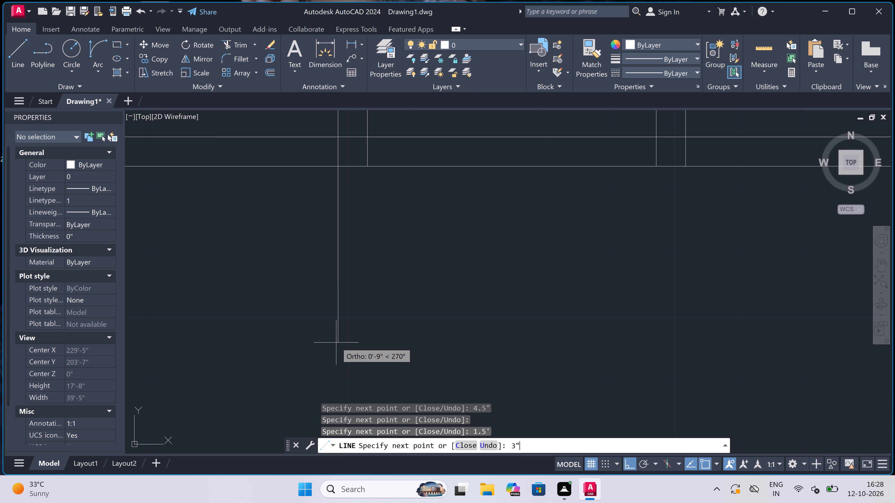
key("space")
Run the outline's bottom edge across to align with its right-hand side, and close it up to the bottom wall's outer line.
scroll(562, 274, "down", 3)
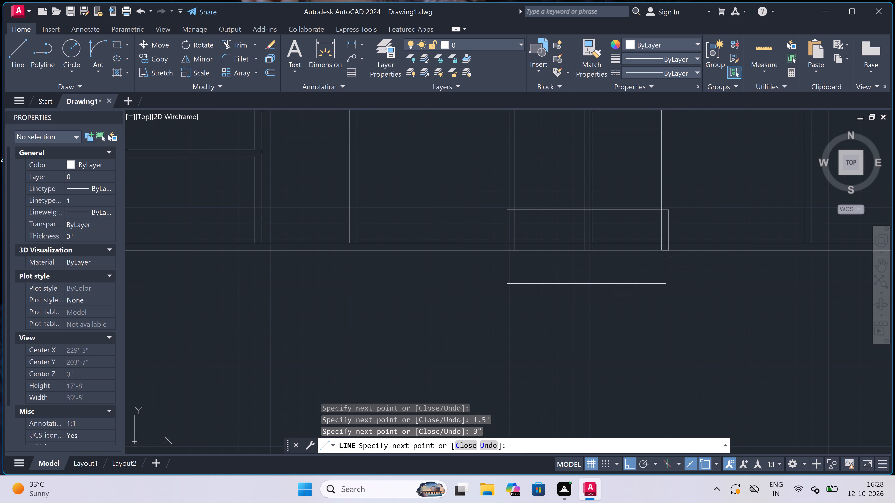
scroll(674, 259, "down", 7)
scroll(686, 260, "up", 3)
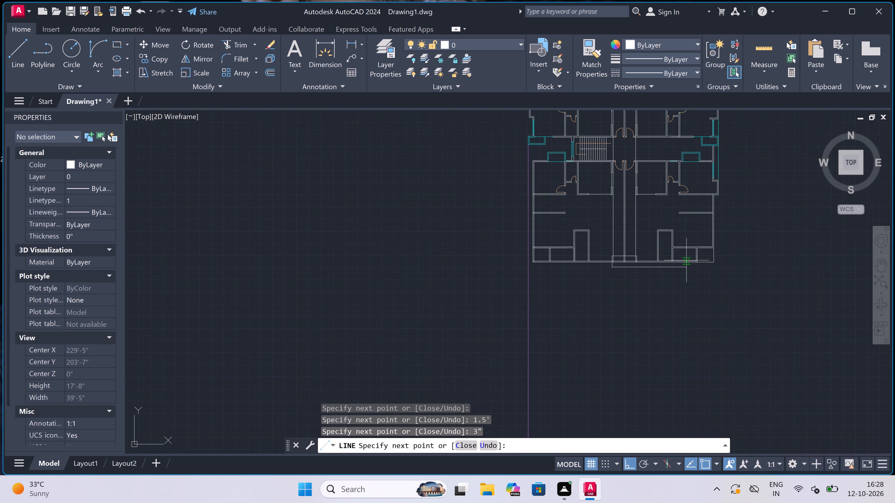
scroll(680, 270, "down", 2)
scroll(668, 278, "up", 3)
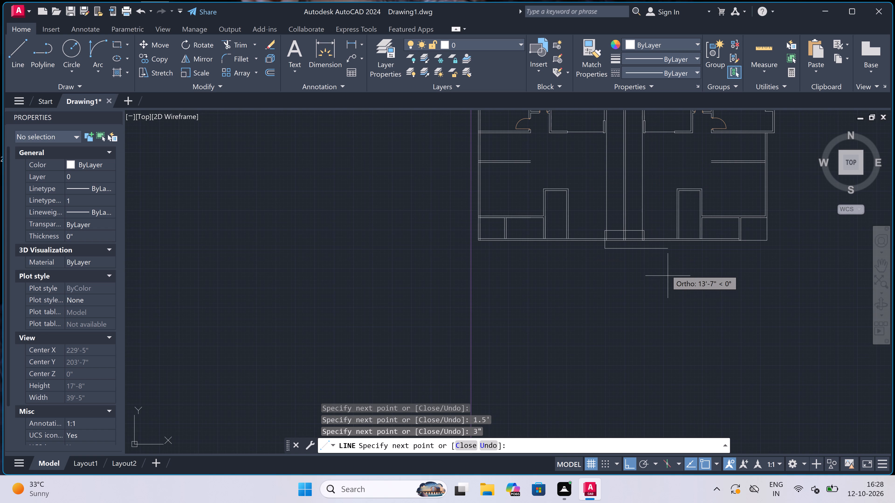
scroll(628, 248, "up", 3)
scroll(690, 229, "up", 4)
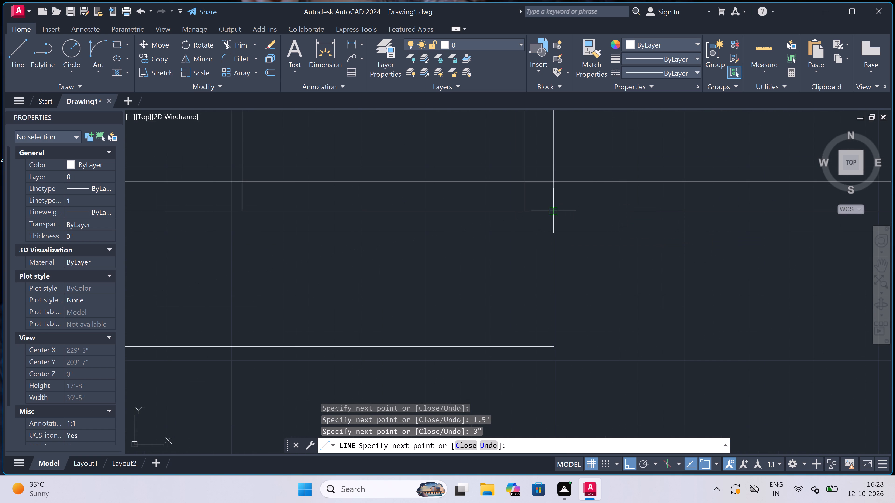
left_click_drag(553, 347, 554, 342)
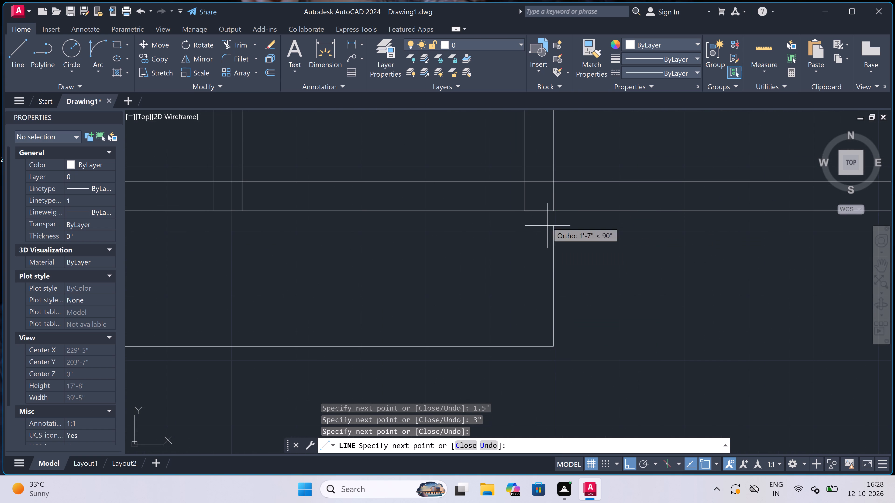
left_click(551, 206)
key("Escape")
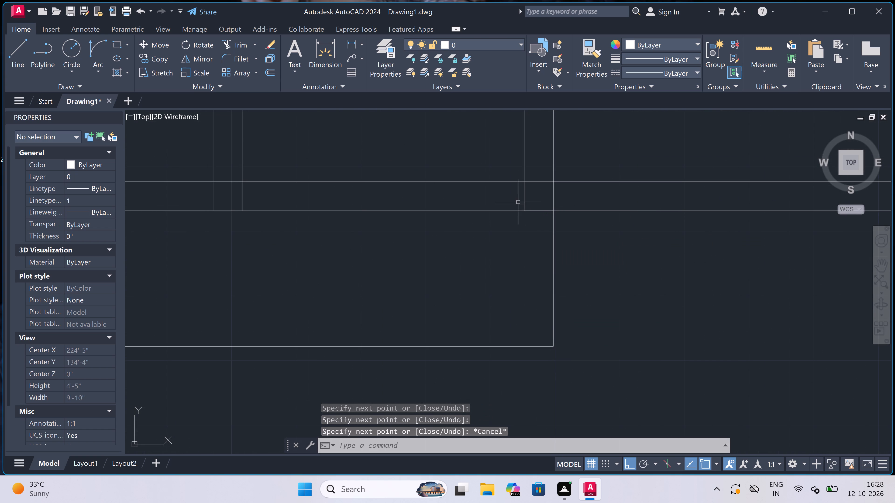
Draw the projection's inner outline between the two vertical lines, set 4.5" inside the outer bottom edge and left-hand side.
key("space")
left_click_drag(524, 209, 526, 216)
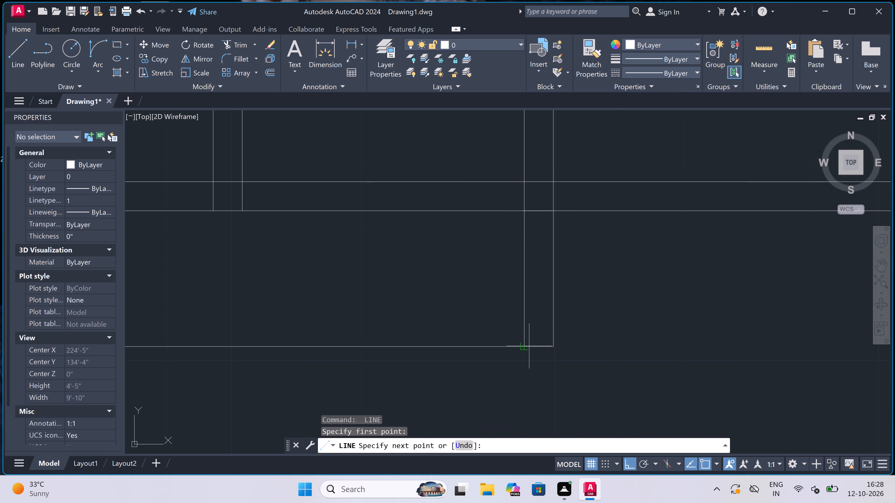
left_click_drag(527, 349, 527, 346)
type("4.5\"")
key("space")
scroll(525, 290, "down", 3)
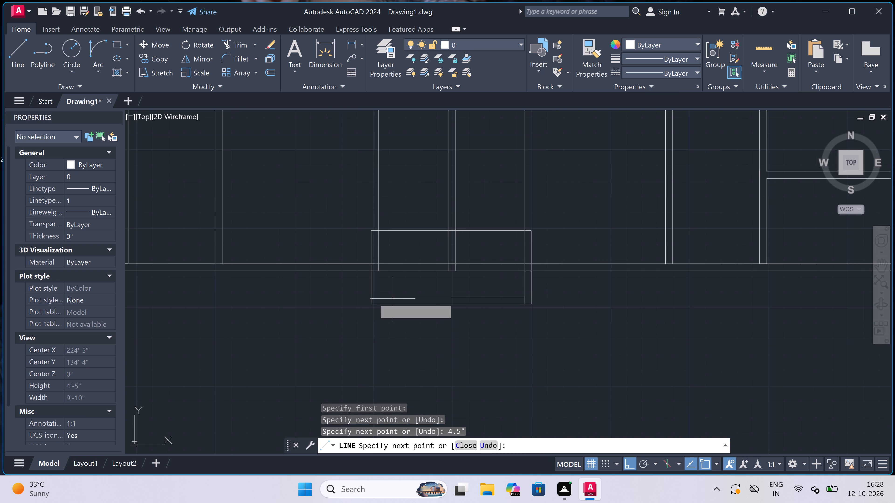
scroll(364, 295, "up", 3)
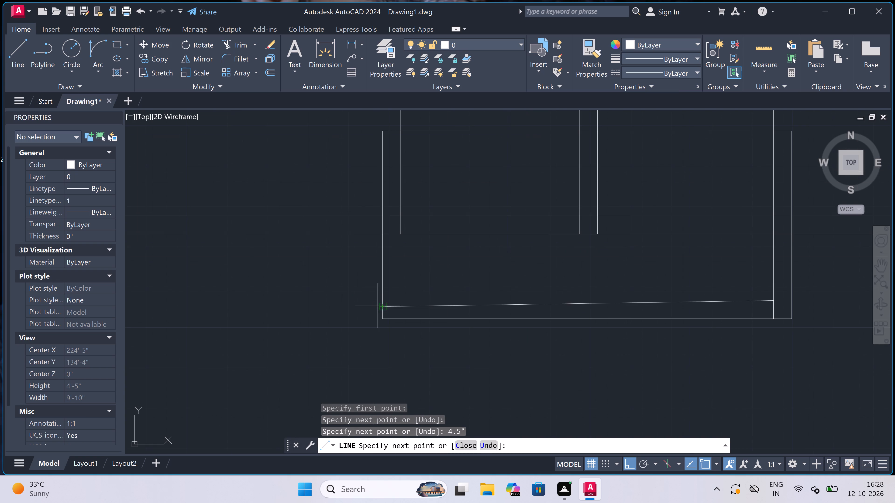
left_click(381, 301)
type("4.5\"")
key("space")
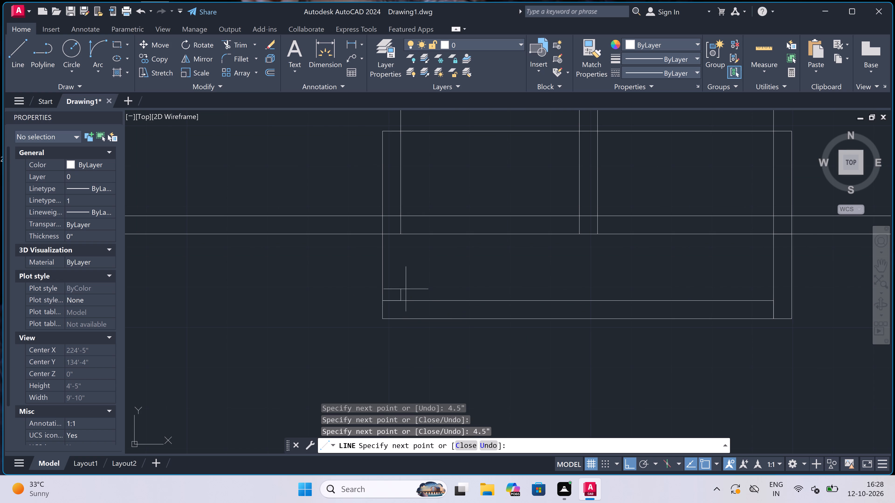
left_click(398, 226)
key("Escape")
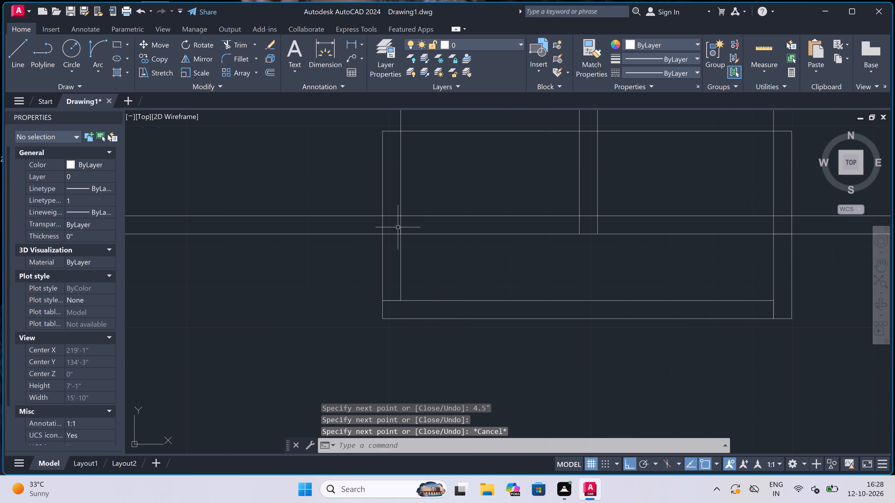
Trim the bottom wall's lines across the projection's left-hand side and inside it up to the central wall.
key("t")
key("r")
key("space")
scroll(397, 213, "up", 2)
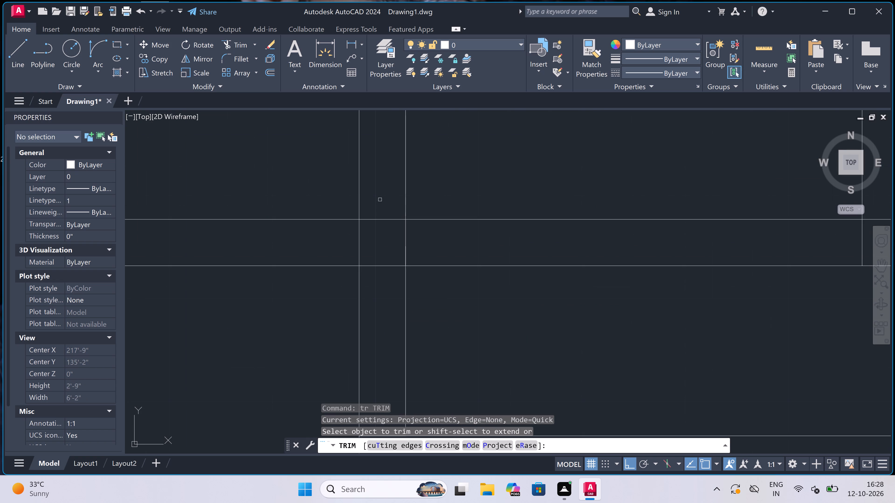
left_click(378, 189)
scroll(378, 189, "down", 2)
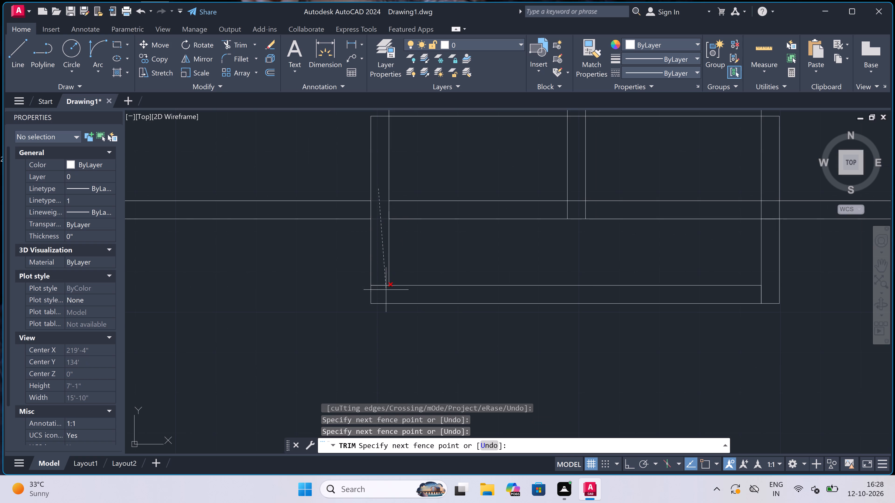
left_click(382, 296)
left_click(421, 201)
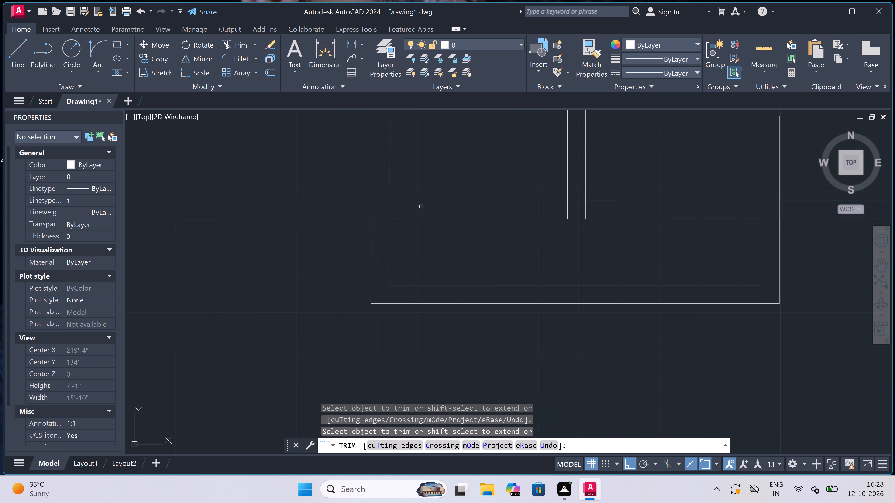
left_click(424, 241)
left_click(416, 195)
Trim the central wall's lines inside the projection and the bottom wall's remaining lines up to the right-hand inner line.
scroll(416, 195, "down", 3)
scroll(491, 190, "up", 2)
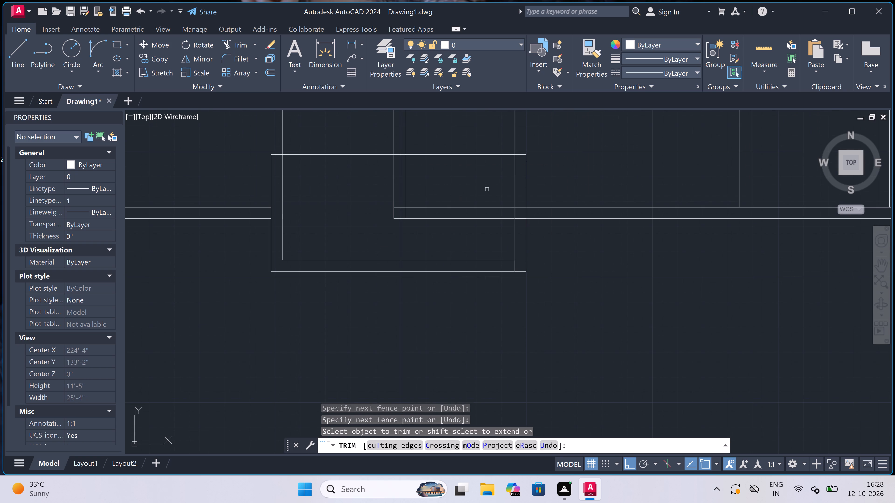
left_click_drag(484, 187, 481, 187)
left_click(367, 185)
left_click(393, 185)
left_click_drag(397, 230, 398, 229)
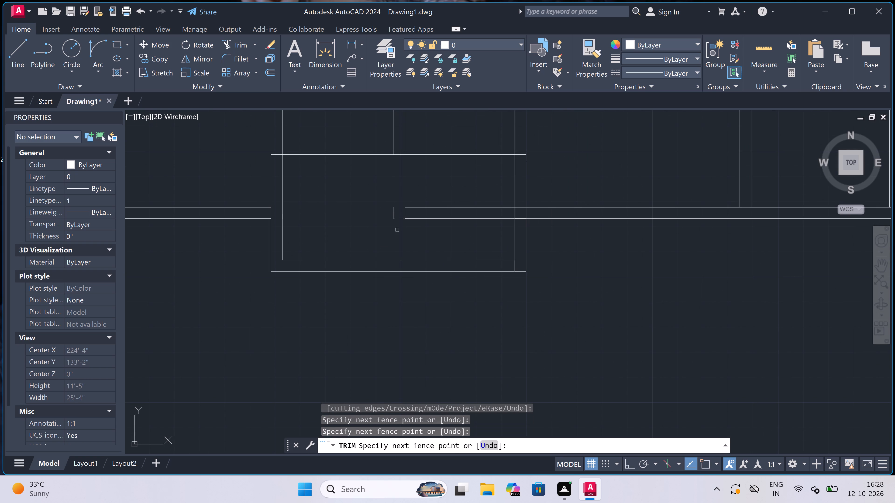
left_click_drag(398, 229, 398, 226)
left_click_drag(402, 207, 399, 207)
left_click_drag(369, 211, 372, 211)
left_click_drag(461, 188, 462, 191)
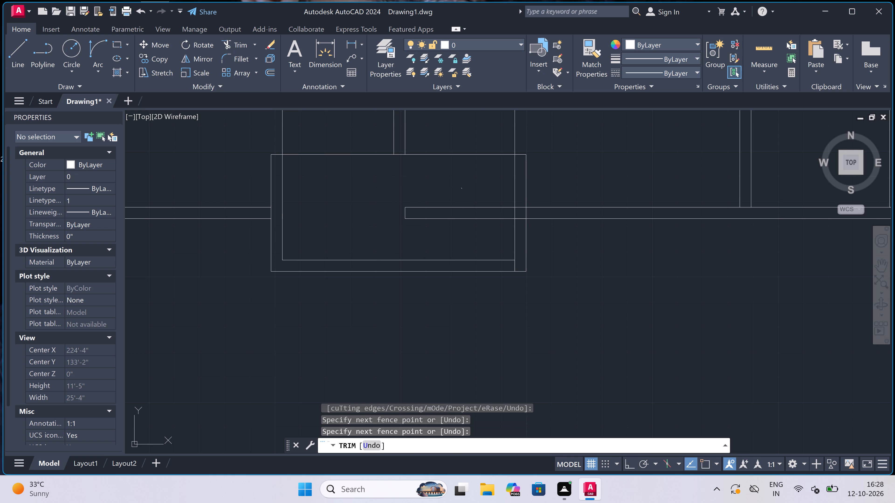
left_click(459, 229)
left_click(442, 208)
left_click(369, 211)
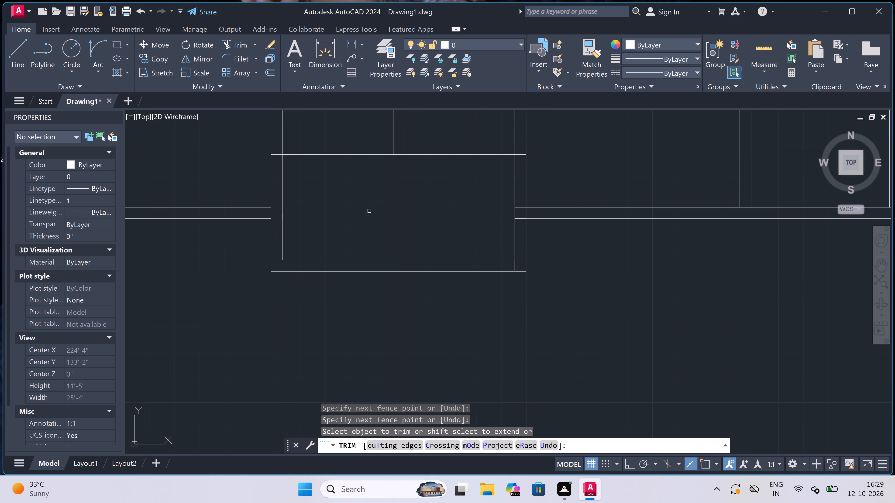
Trim away the two long vertical guide lines above the projection, on both sides of the central wall.
scroll(399, 208, "down", 2)
scroll(376, 200, "down", 5)
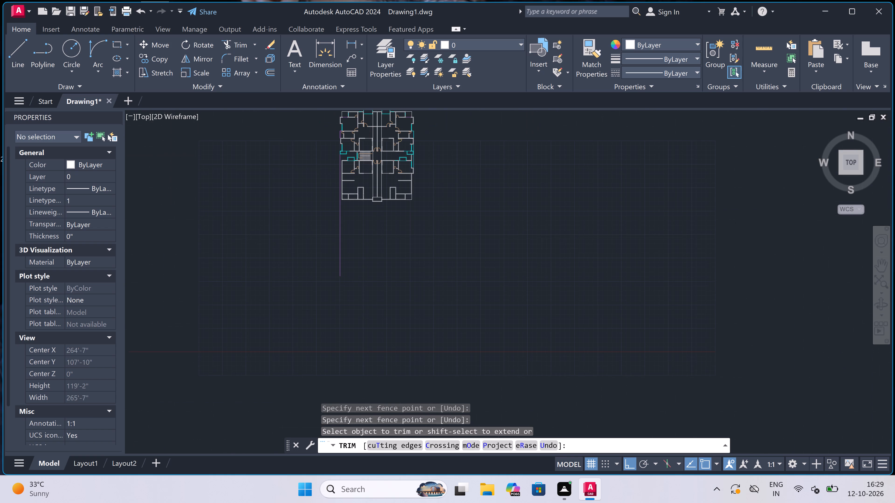
left_click(374, 182)
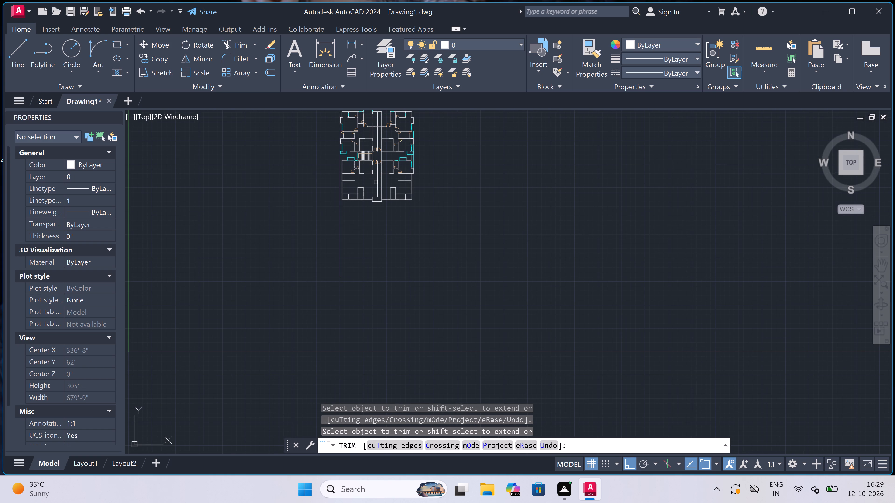
left_click(382, 182)
Trim the bottom wall's lines across the projection's right-hand side and the outer edge between the two wall lines.
scroll(380, 198, "up", 6)
scroll(396, 218, "up", 3)
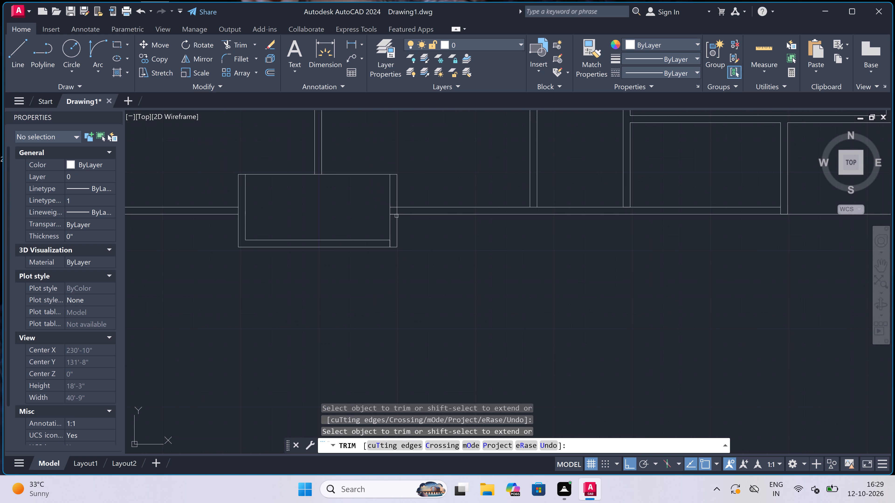
left_click(385, 225)
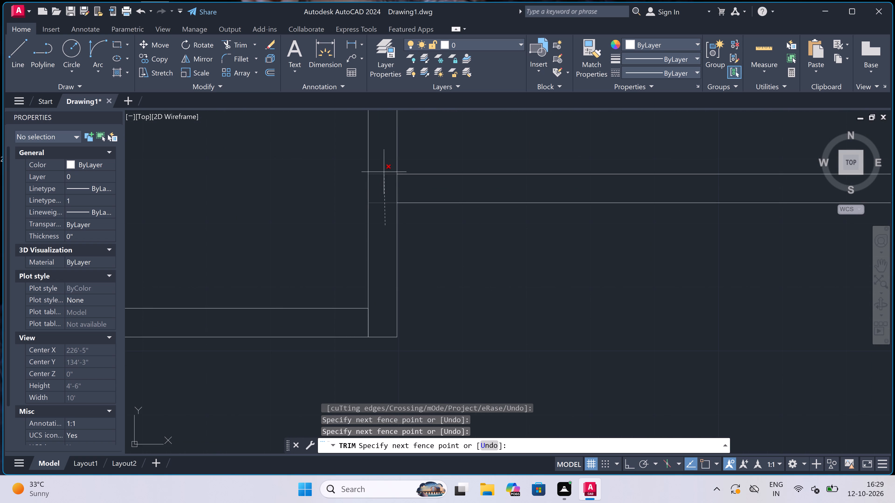
left_click(385, 159)
left_click_drag(387, 189, 397, 187)
left_click(421, 188)
Trim the leftover vertical stub between the inner and outer outlines at the projection's lower right corner.
scroll(416, 188, "down", 3)
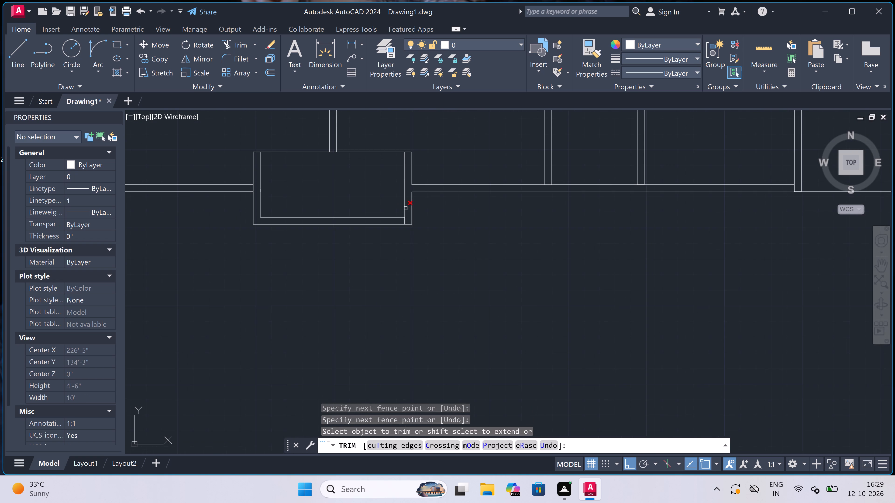
scroll(403, 234, "up", 3)
scroll(410, 166, "up", 3)
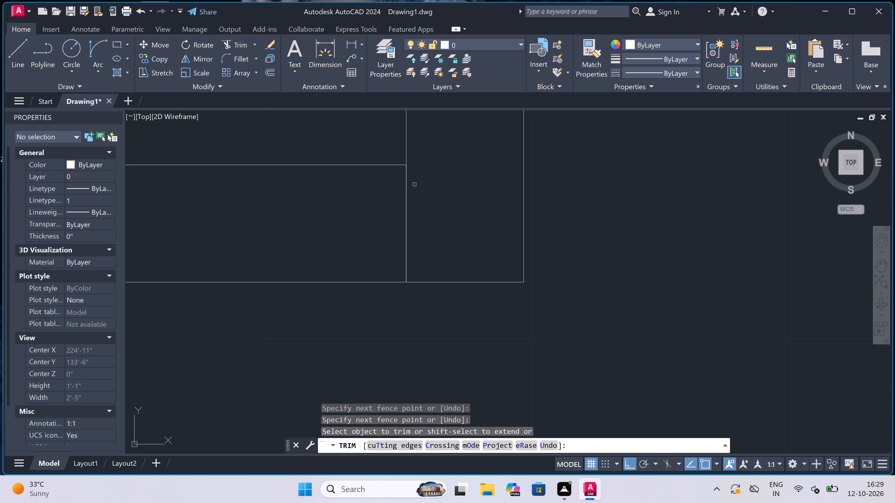
left_click(416, 192)
left_click_drag(367, 198, 370, 198)
scroll(420, 200, "down", 8)
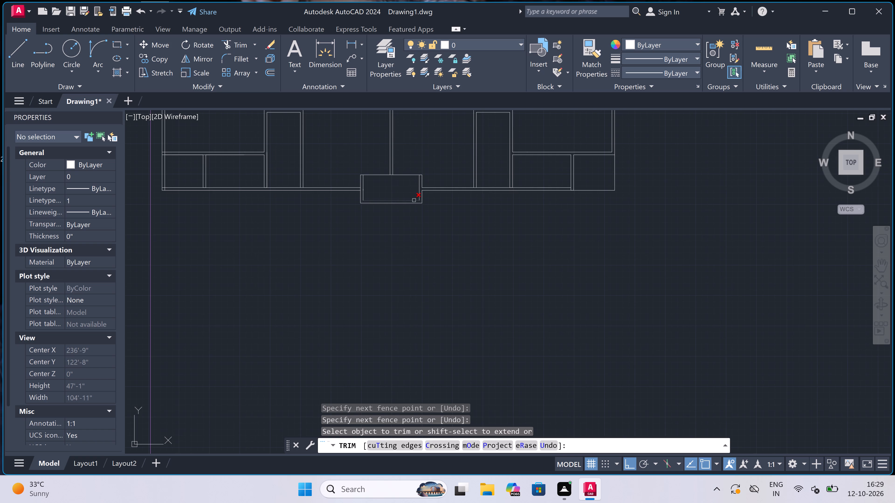
scroll(352, 178, "up", 1)
key("Escape")
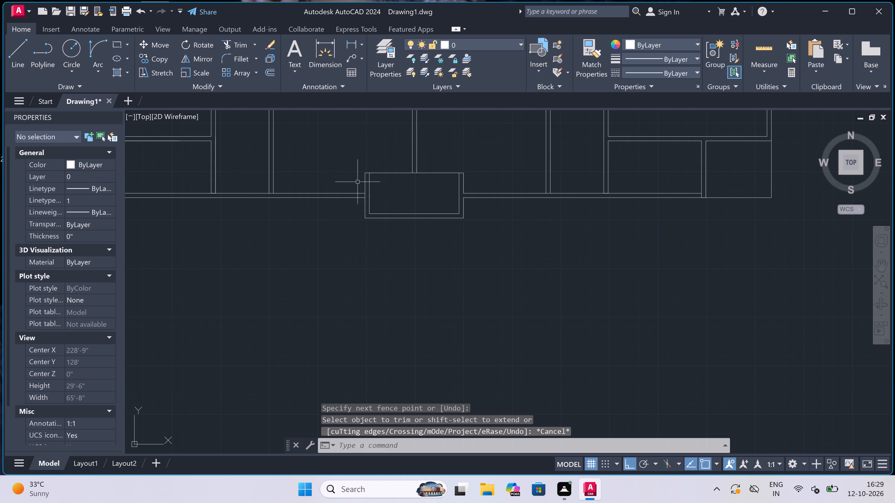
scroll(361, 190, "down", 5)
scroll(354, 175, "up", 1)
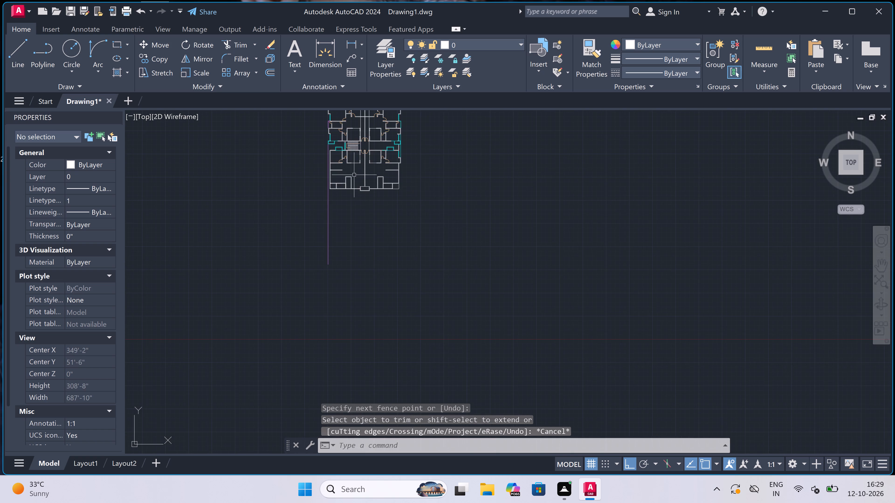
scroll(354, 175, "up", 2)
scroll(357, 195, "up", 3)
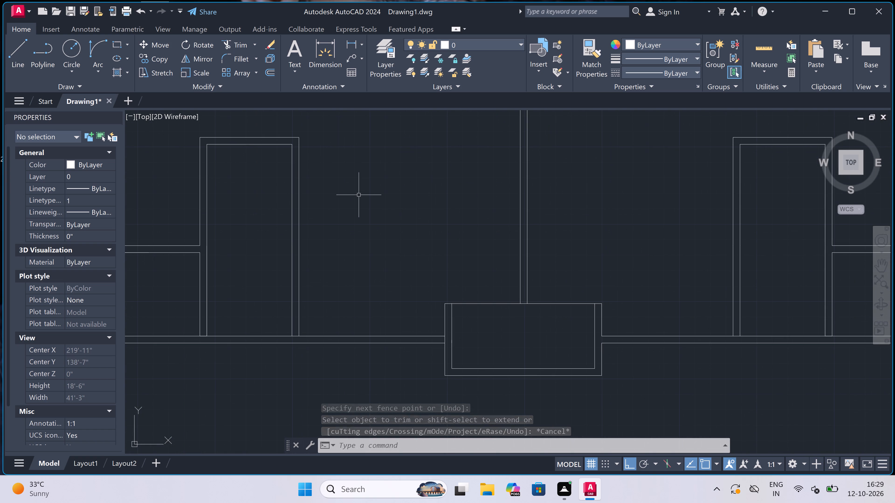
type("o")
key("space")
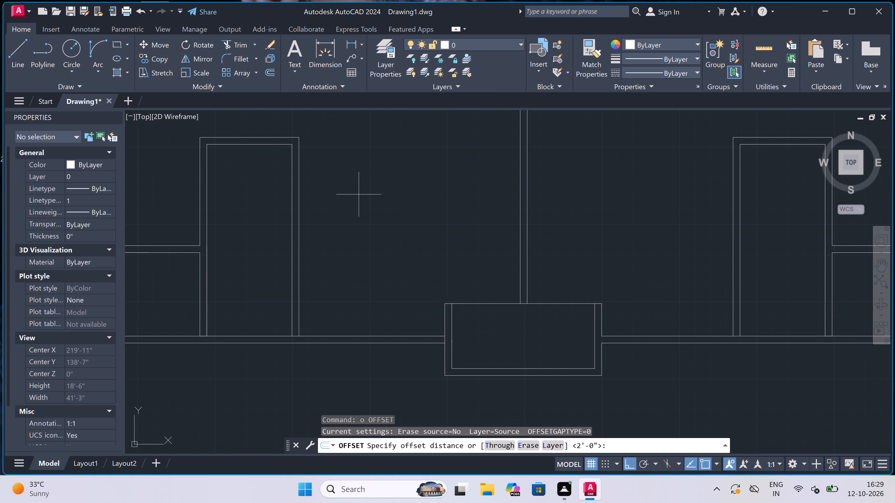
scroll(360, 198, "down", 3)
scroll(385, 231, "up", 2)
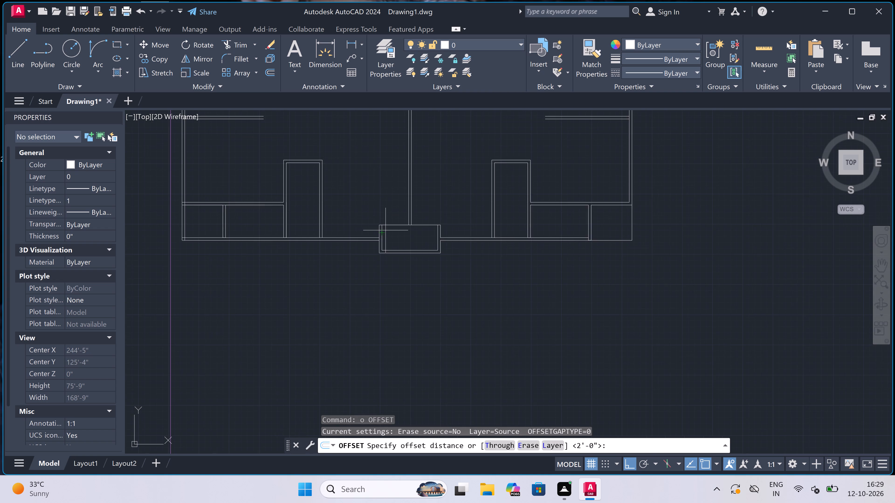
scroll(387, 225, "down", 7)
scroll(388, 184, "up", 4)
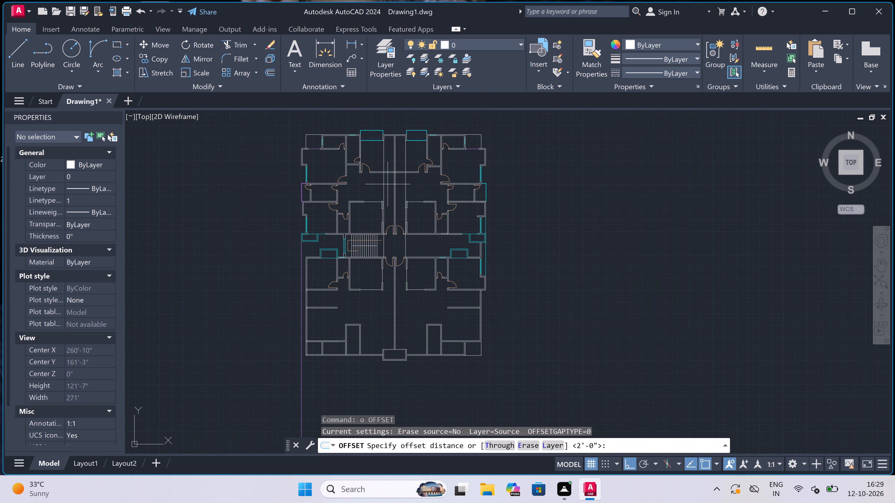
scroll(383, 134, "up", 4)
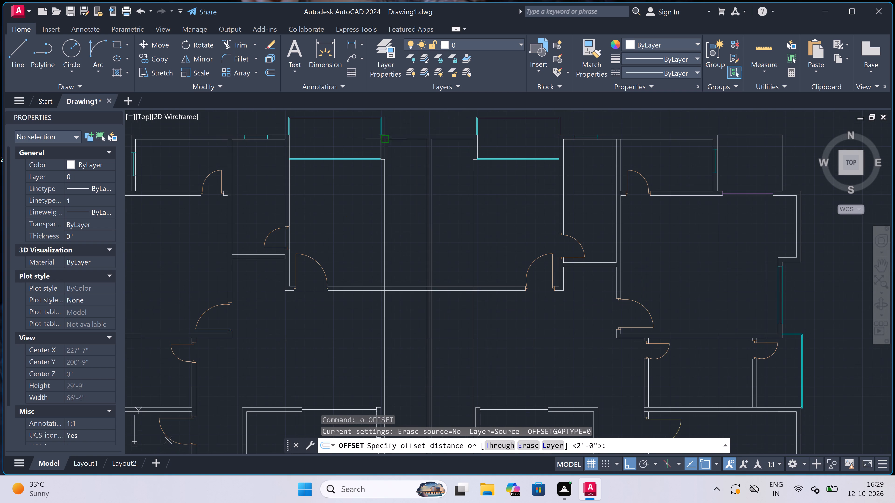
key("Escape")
Erase the two long vertical guide lines on both sides of the central wall in the plan's upper rooms.
left_click_drag(396, 184, 392, 185)
left_click(316, 233)
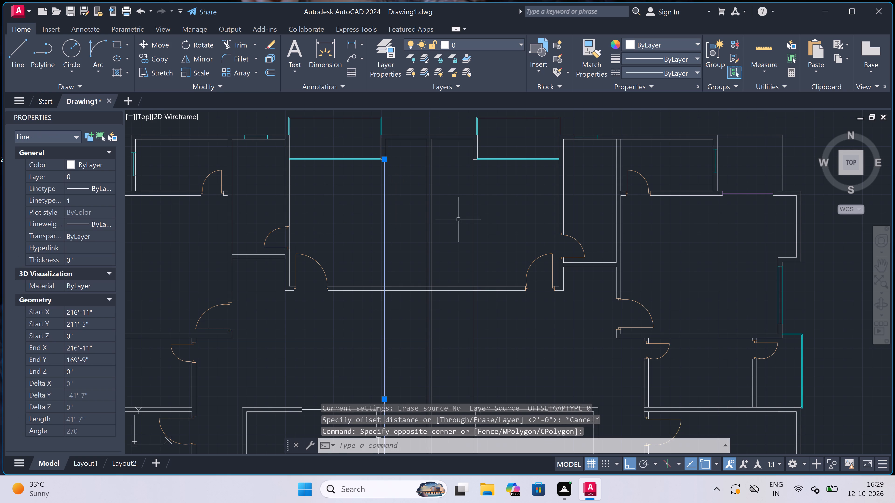
left_click_drag(482, 199, 479, 203)
left_click(431, 241)
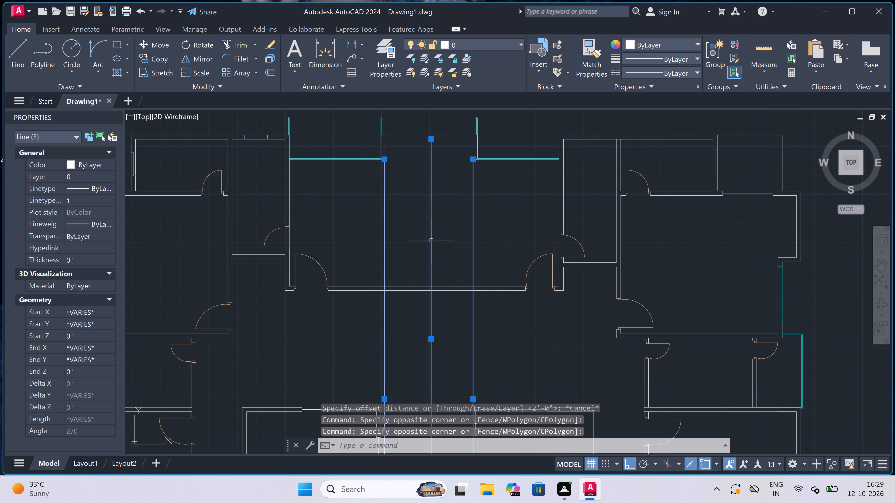
key("Escape")
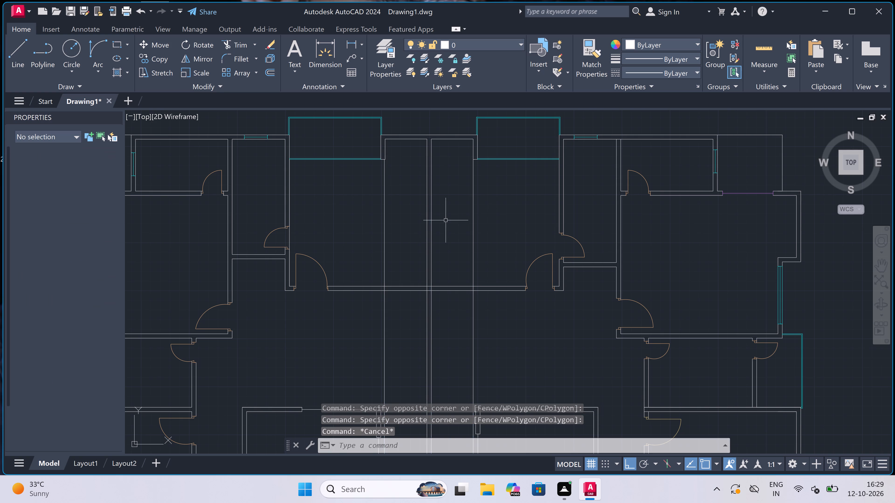
left_click_drag(499, 209, 497, 211)
left_click(463, 248)
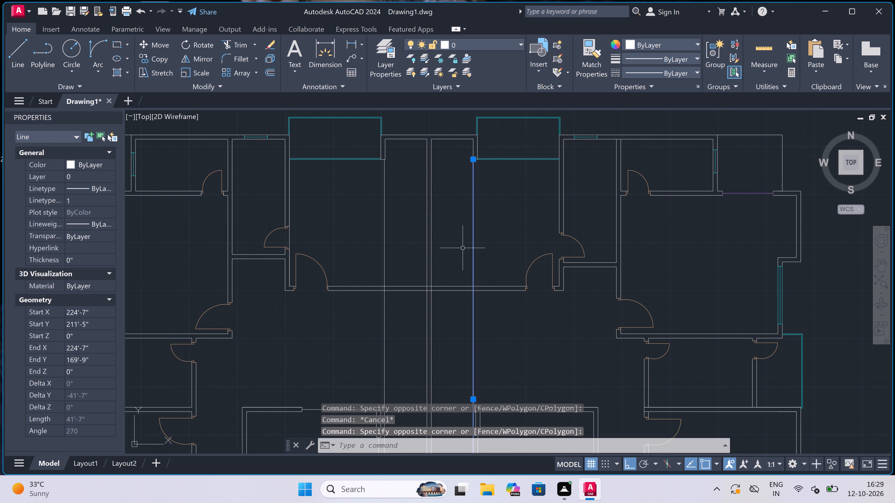
left_click(402, 201)
left_click(373, 226)
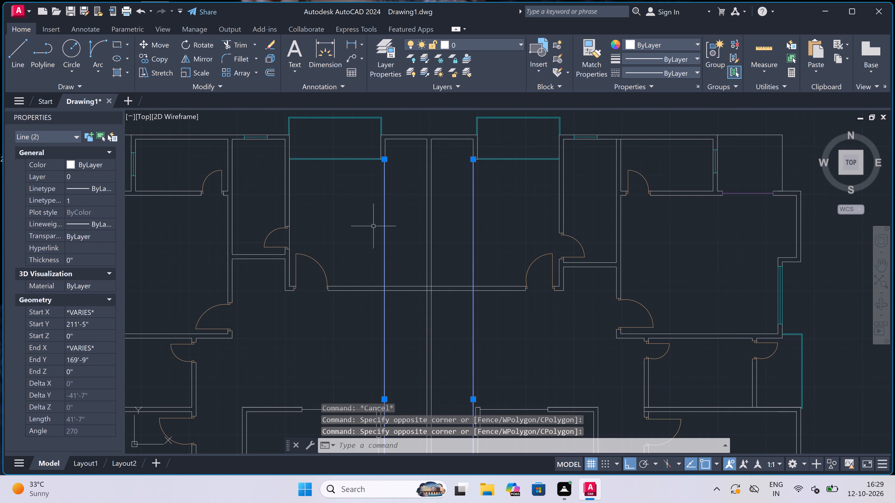
key("Delete")
Erase the horizontal line closing the top of the central projection at the bottom wall.
scroll(375, 218, "down", 4)
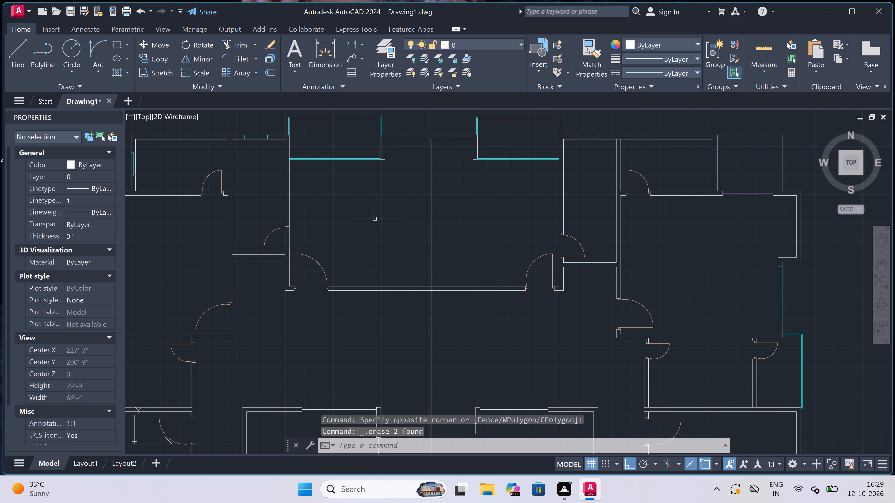
scroll(375, 218, "down", 1)
scroll(375, 218, "up", 1)
scroll(375, 218, "down", 1)
scroll(376, 345, "up", 3)
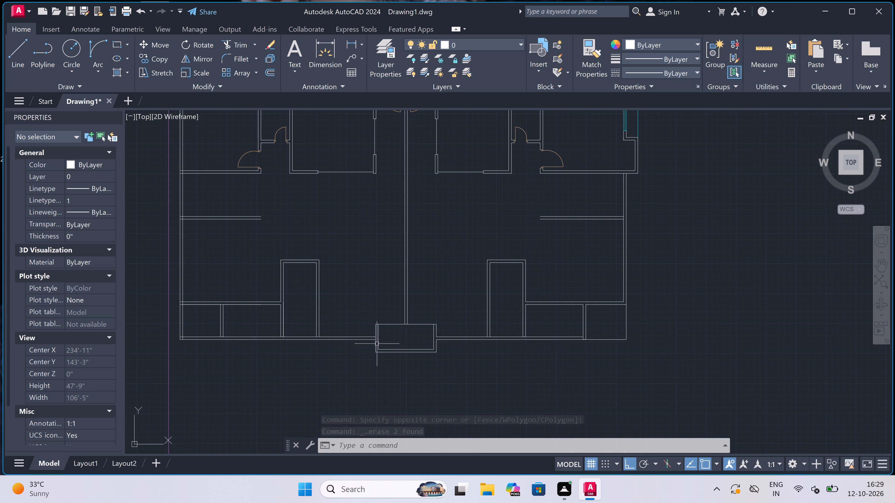
scroll(386, 335, "up", 3)
left_click_drag(397, 269, 397, 271)
left_click(387, 336)
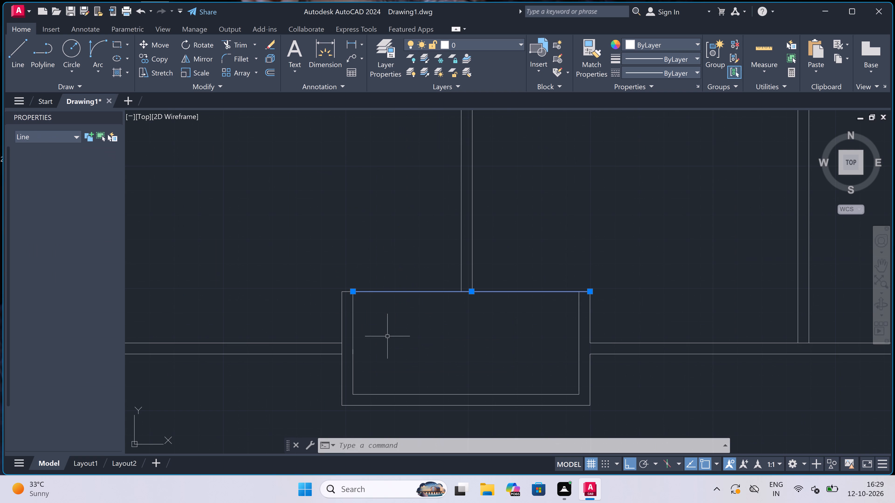
key("Delete")
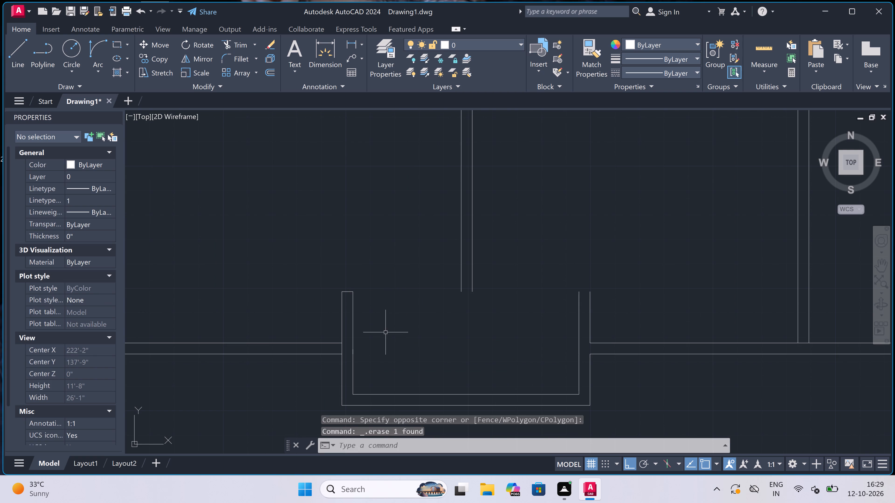
Extend the central wall's two lines down to the inner bottom line of the projection.
scroll(389, 336, "down", 6)
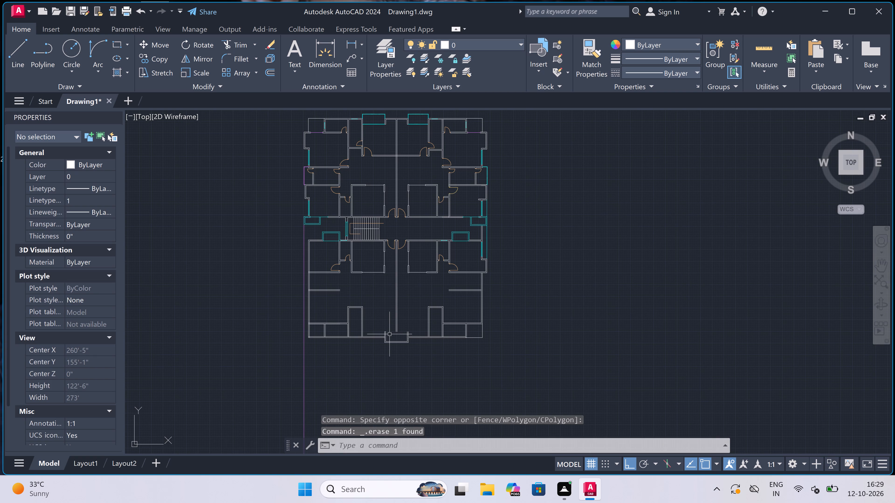
key("Escape")
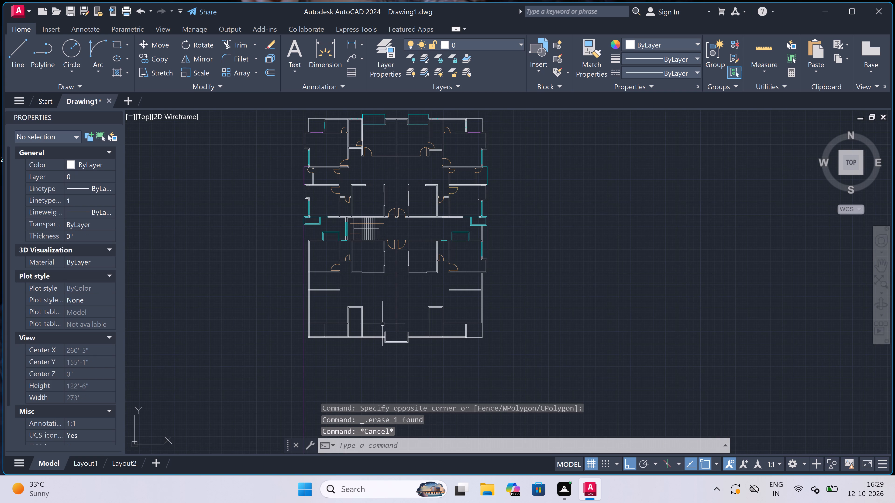
type("ex")
key("space")
left_click(374, 305)
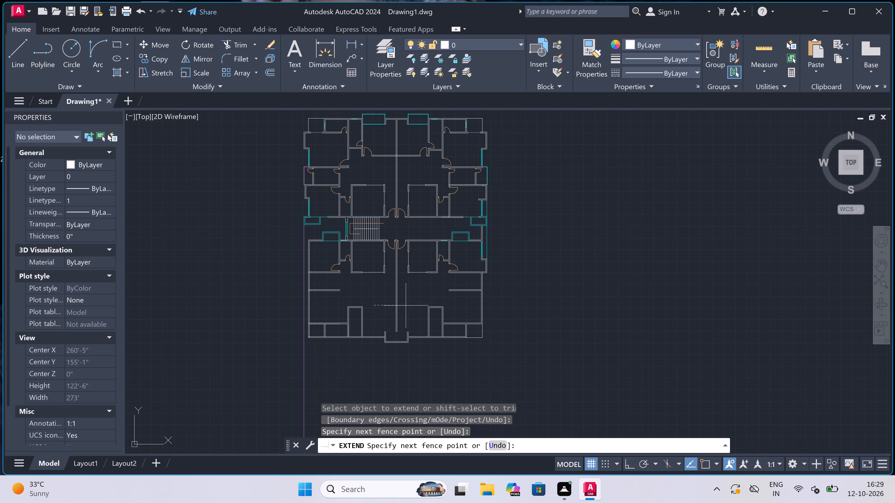
left_click(426, 306)
scroll(379, 360, "up", 3)
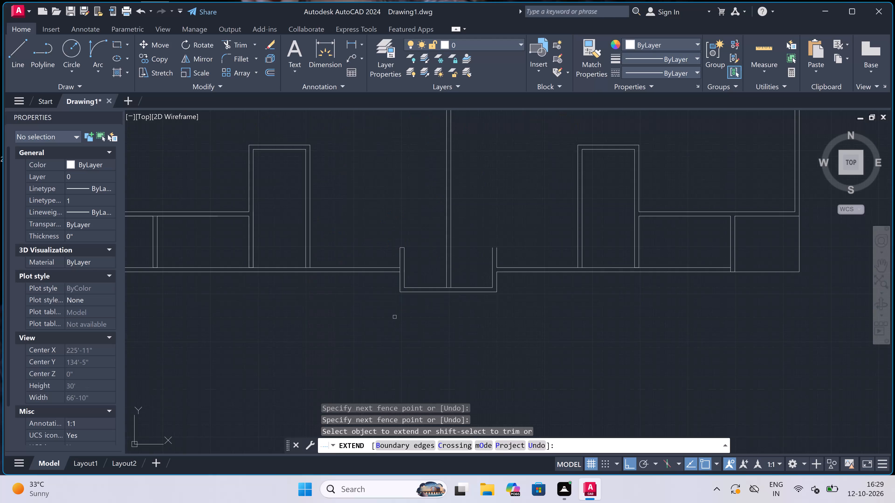
scroll(396, 316, "down", 4)
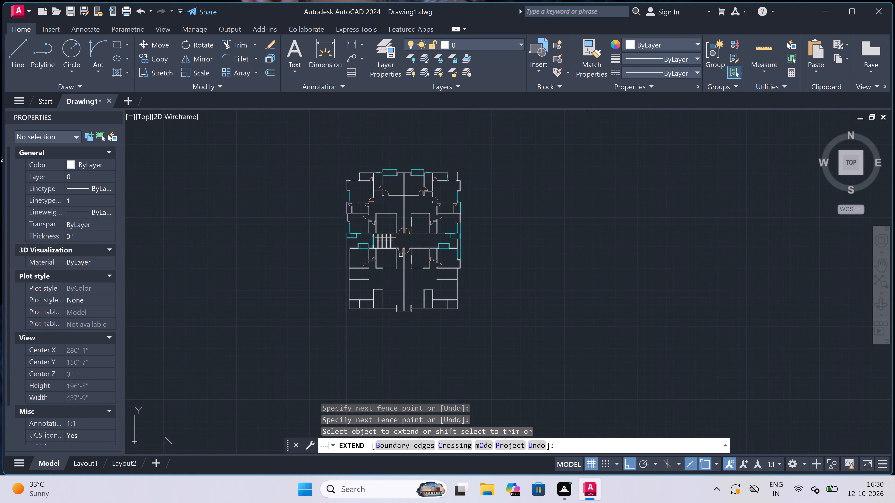
scroll(407, 170, "up", 4)
scroll(408, 169, "down", 3)
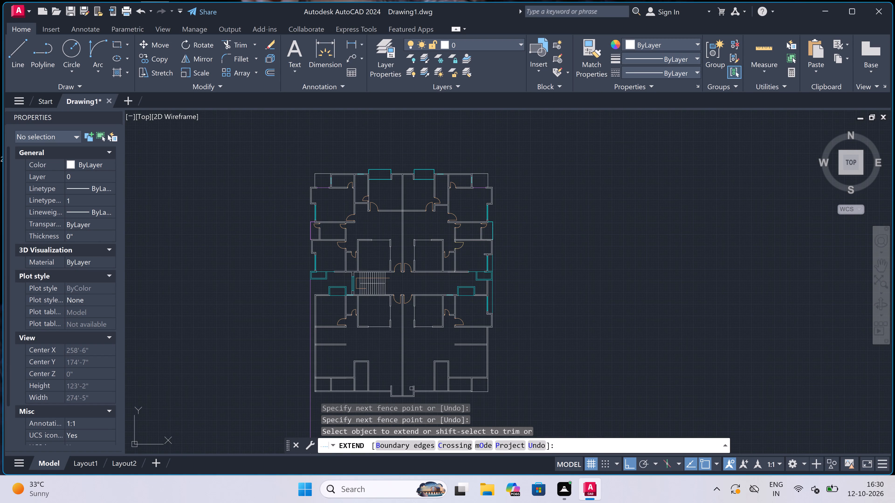
scroll(402, 400, "up", 3)
scroll(378, 367, "up", 2)
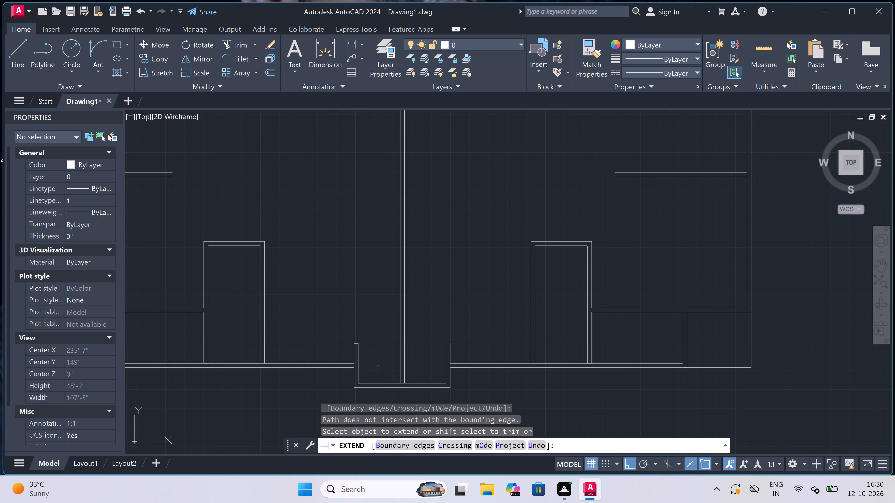
scroll(378, 367, "up", 1)
key("Escape")
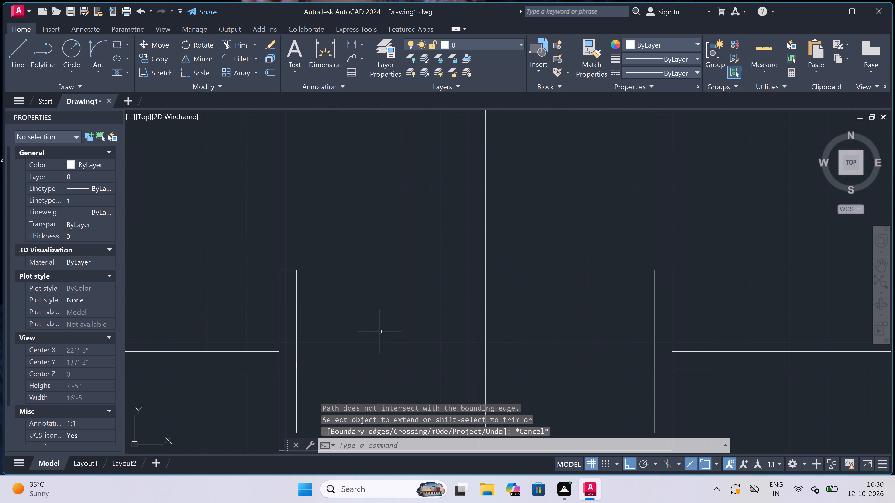
Draw a short horizontal line capping the upper end of the projection's right-hand wall.
key("l")
key("space")
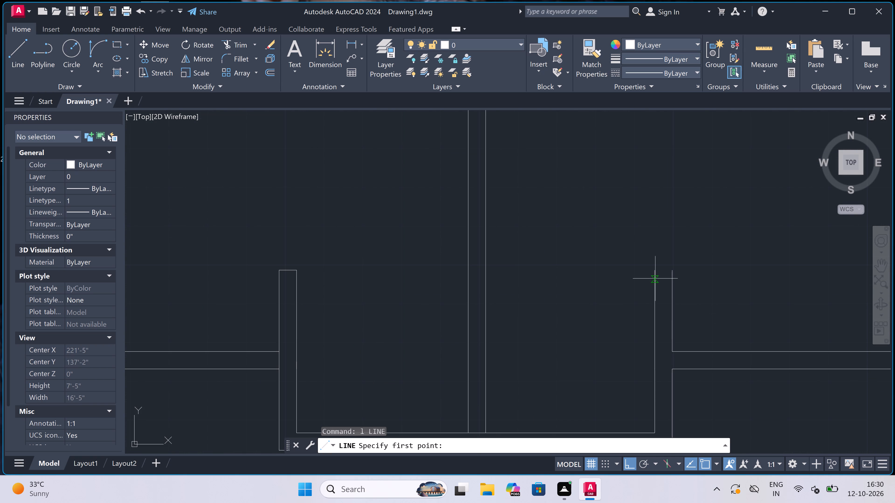
left_click_drag(659, 271, 663, 271)
left_click(672, 272)
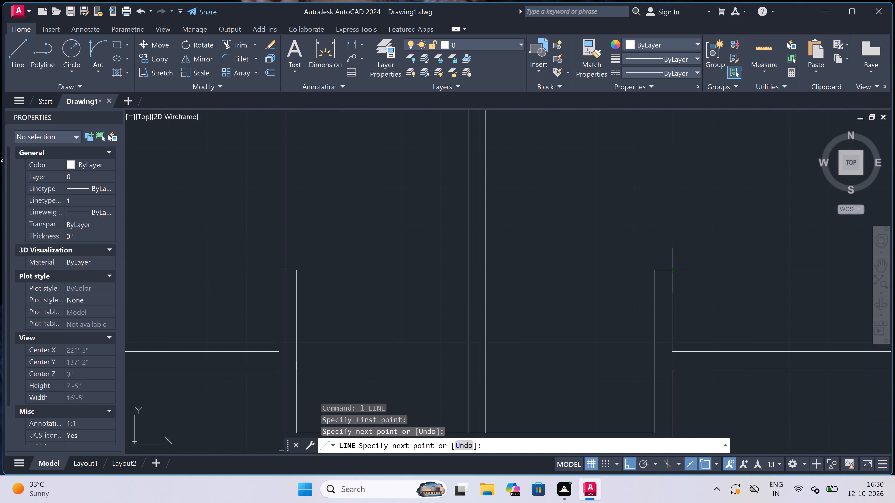
key("Escape")
Draw a short vertical line across the bottom wall's thickness, continuing the right outer face of the narrow enclosure left of the projection.
scroll(433, 279, "down", 3)
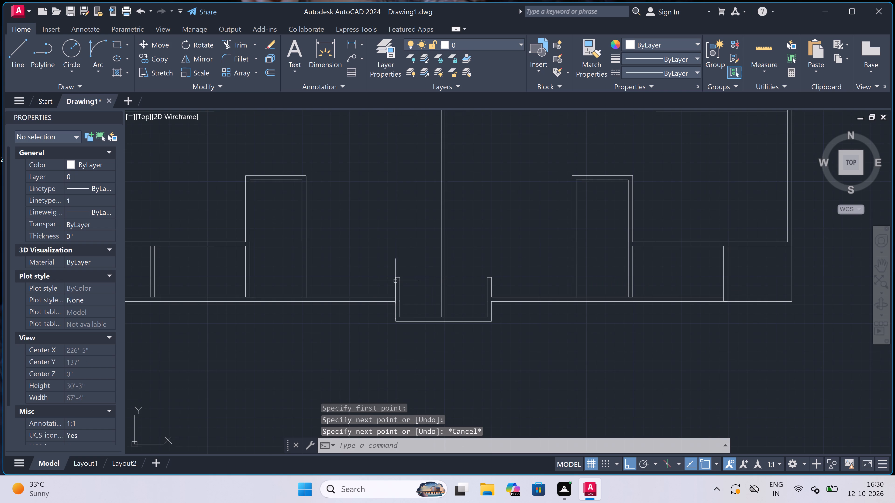
scroll(348, 283, "down", 2)
scroll(329, 287, "up", 2)
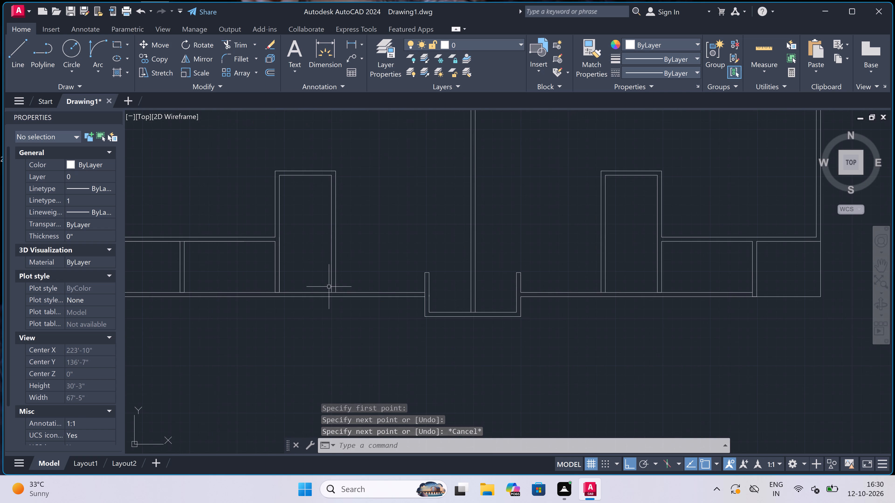
scroll(329, 288, "down", 3)
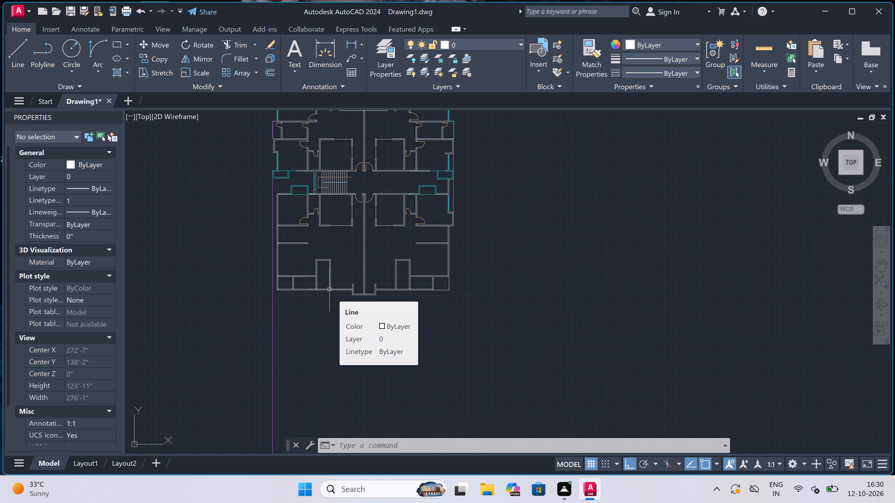
scroll(343, 312, "up", 2)
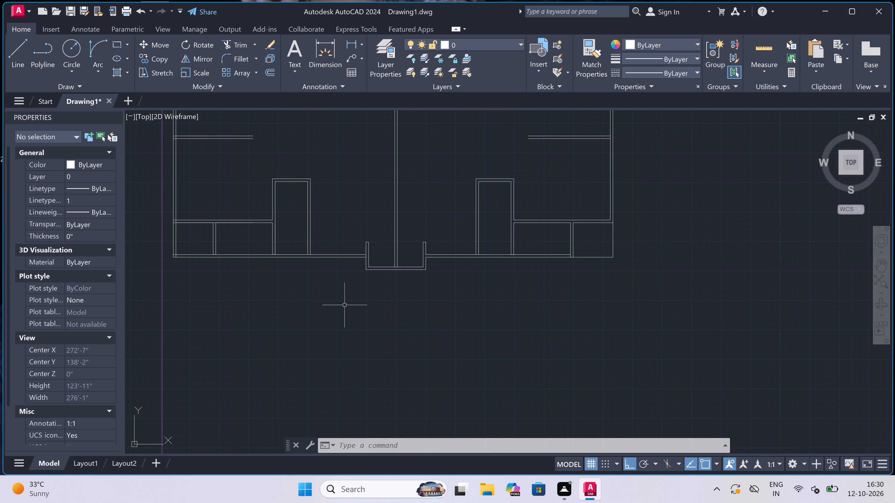
scroll(330, 269, "down", 1)
scroll(300, 256, "up", 2)
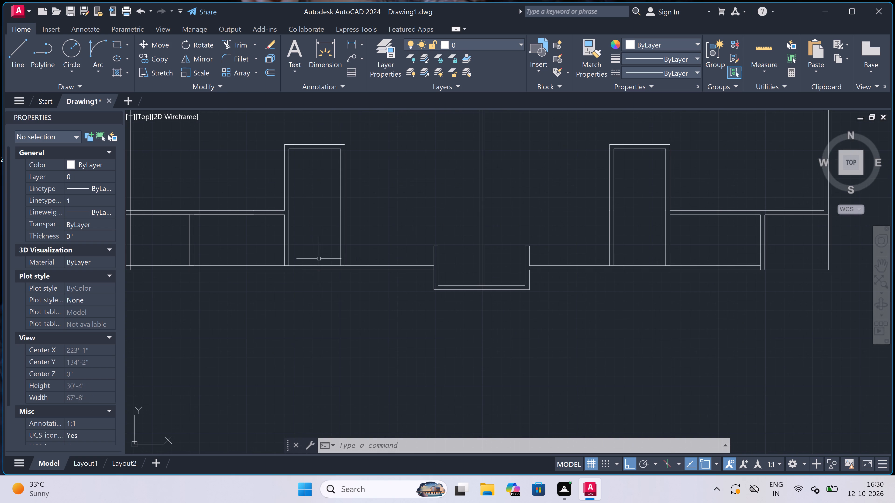
type("l")
key("space")
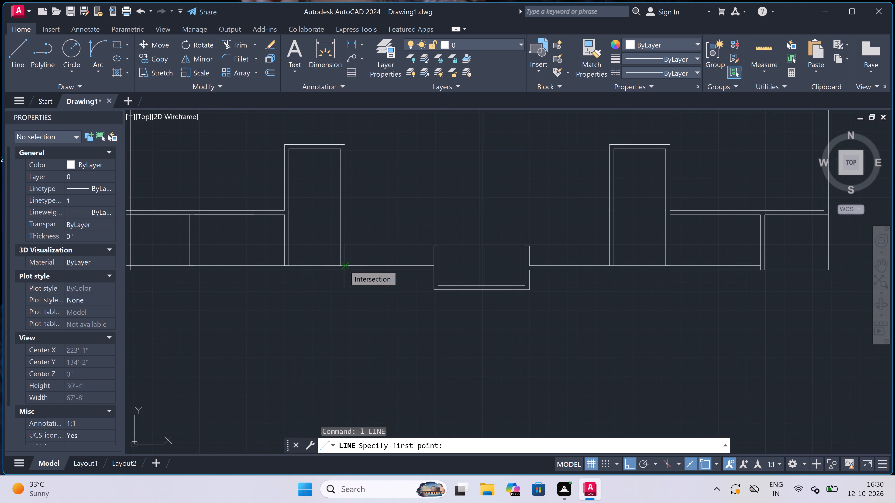
scroll(338, 267, "up", 2)
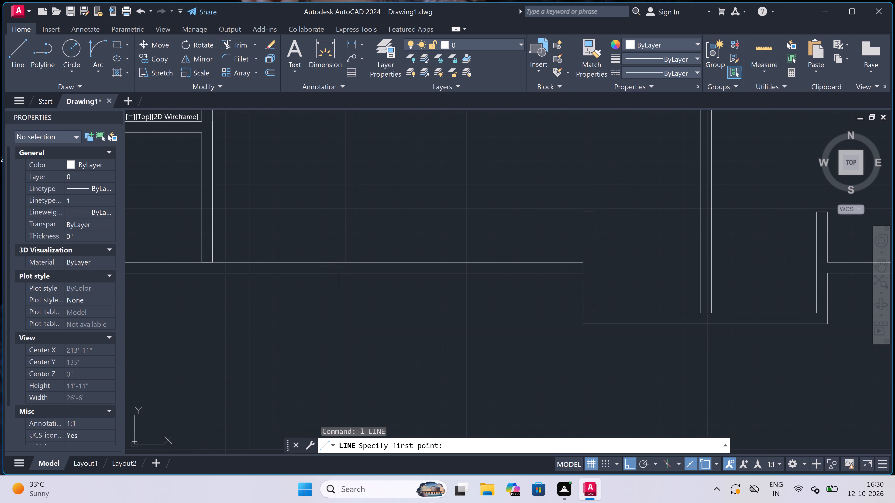
left_click(356, 263)
left_click(356, 277)
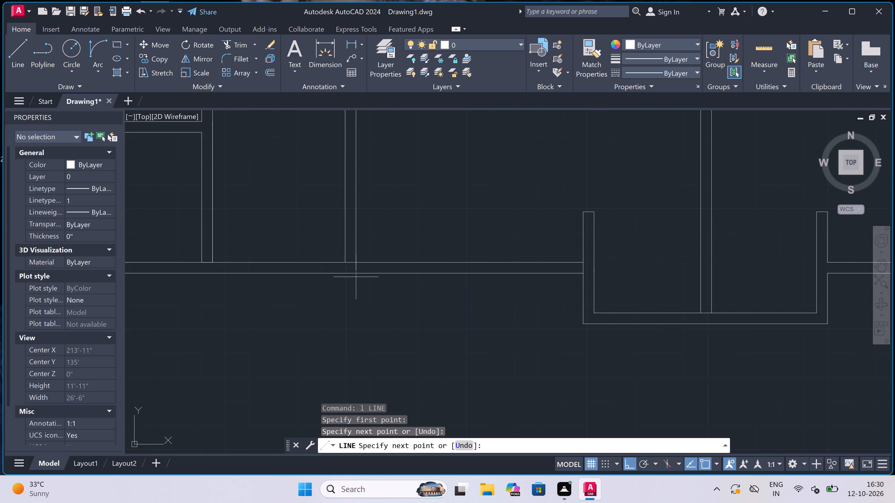
key("Escape")
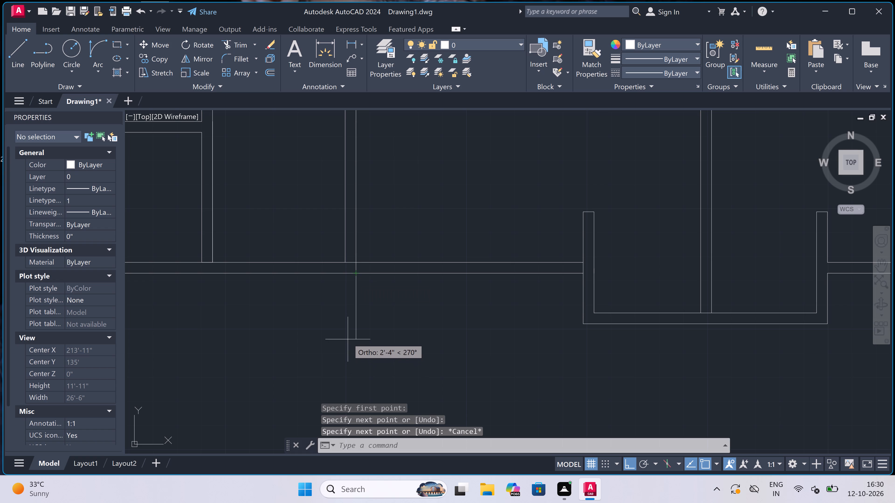
key("Escape")
Erase the short vertical line across the bottom wall's thickness below the narrow enclosure's right outer face.
scroll(351, 279, "up", 2)
left_click(370, 248)
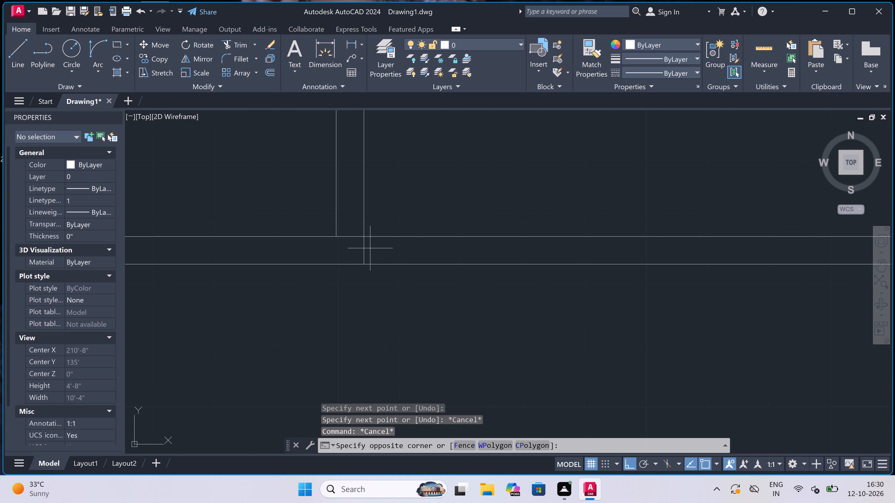
left_click(332, 251)
key("Delete")
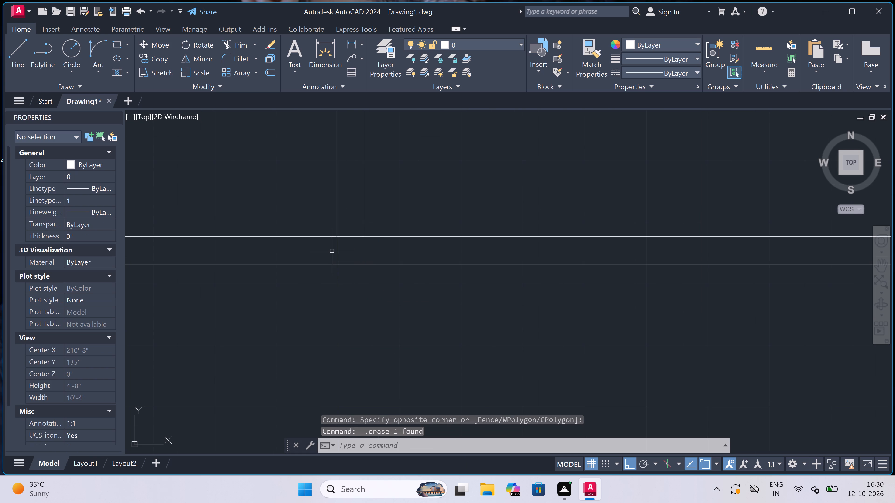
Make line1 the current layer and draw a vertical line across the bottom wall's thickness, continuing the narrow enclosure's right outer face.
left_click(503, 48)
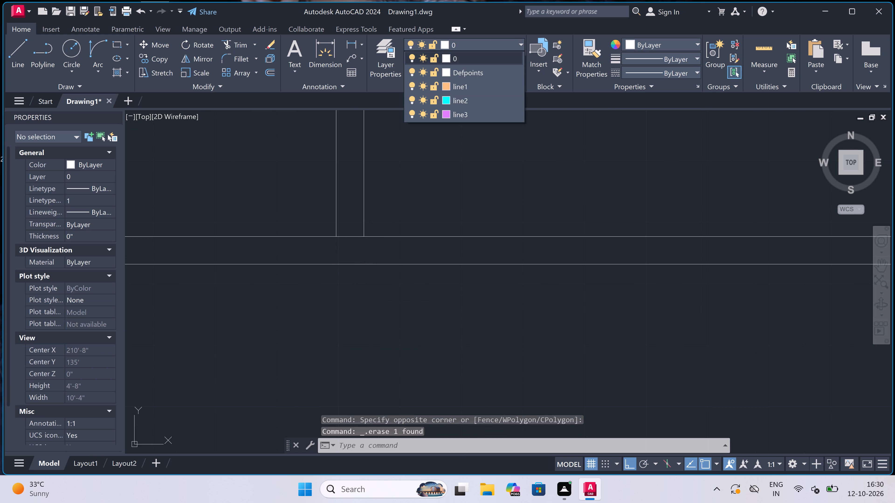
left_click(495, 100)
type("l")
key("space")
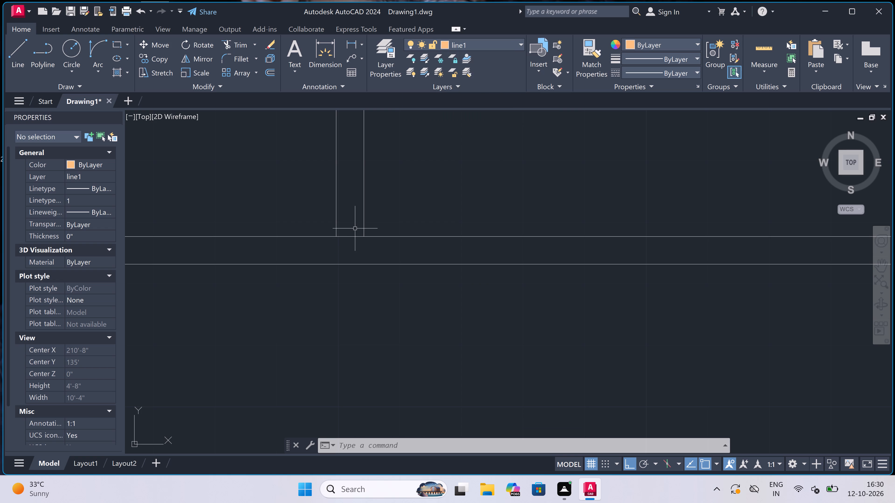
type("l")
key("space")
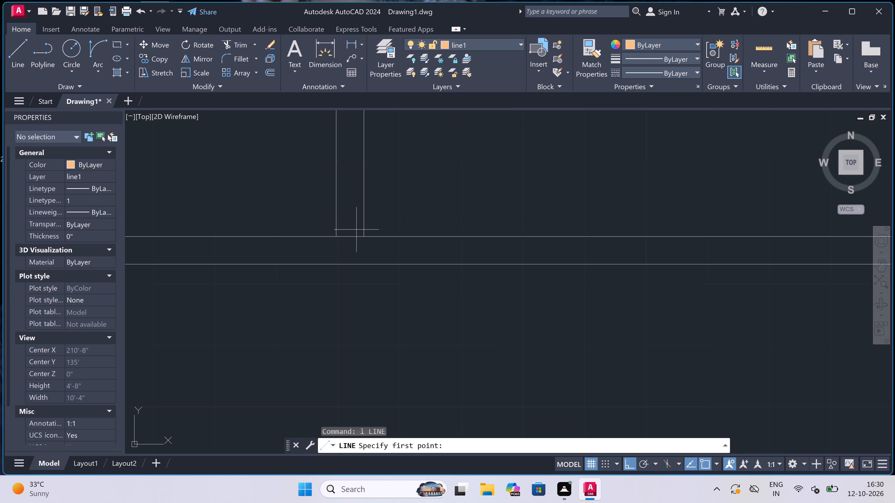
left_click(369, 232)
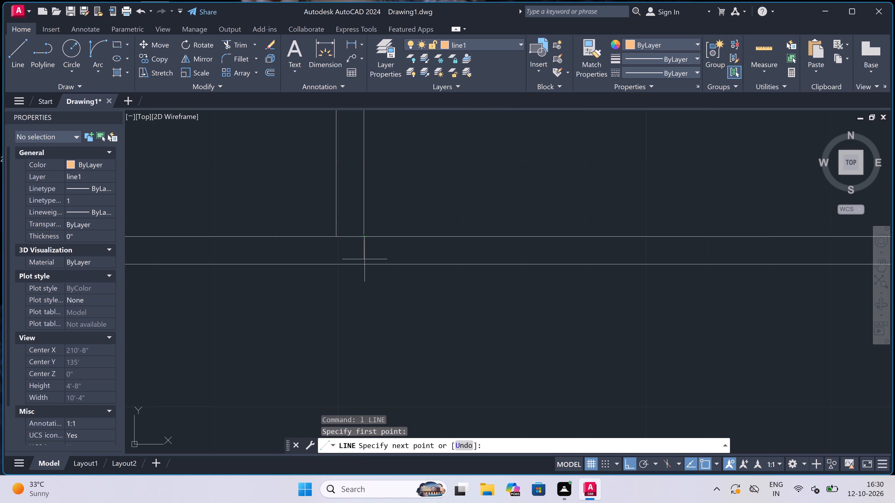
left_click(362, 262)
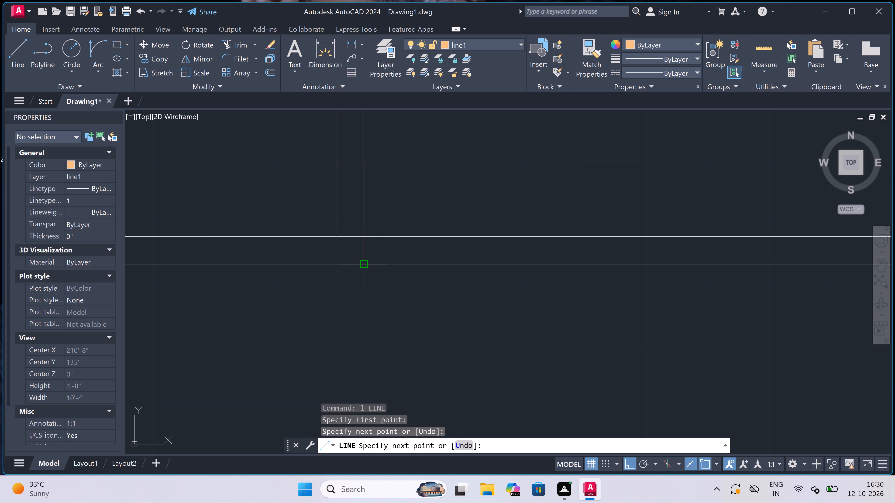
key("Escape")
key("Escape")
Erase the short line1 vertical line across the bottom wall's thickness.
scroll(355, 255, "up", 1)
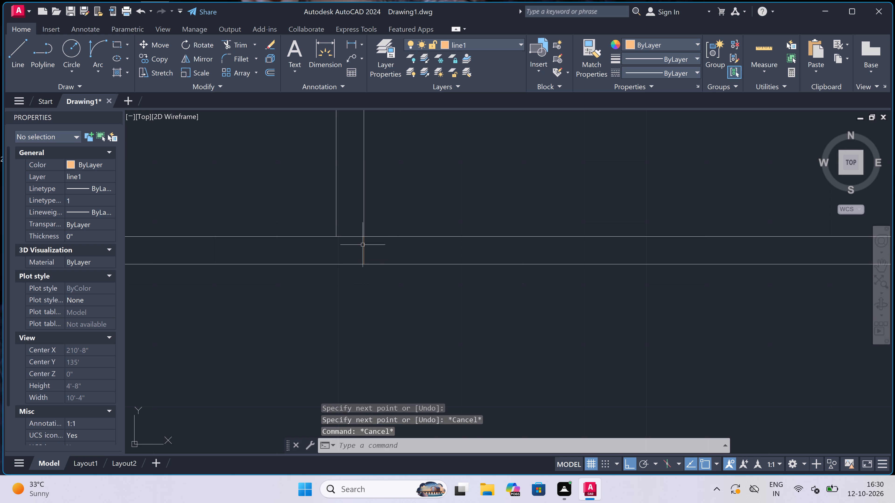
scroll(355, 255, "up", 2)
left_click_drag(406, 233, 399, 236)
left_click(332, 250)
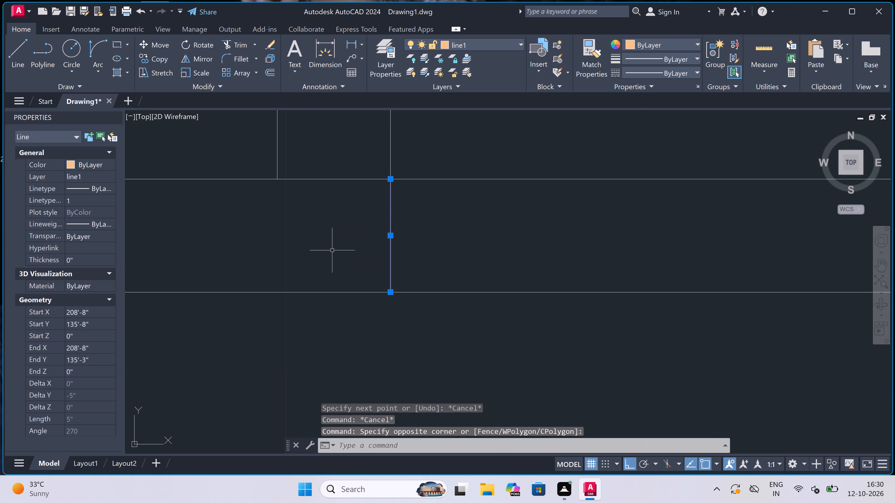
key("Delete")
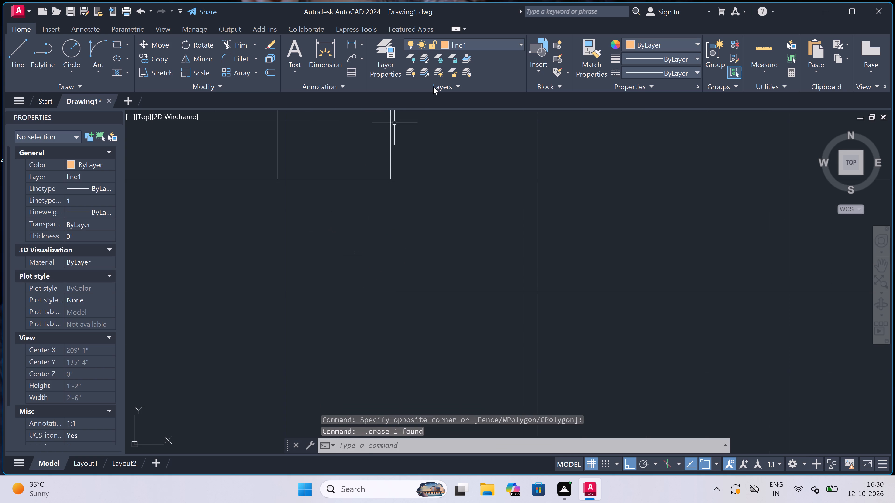
Make line2 the current layer and draw a vertical line across the bottom wall's thickness, continuing the narrow enclosure's right outer face.
double_click(478, 41)
double_click(494, 45)
left_click(516, 44)
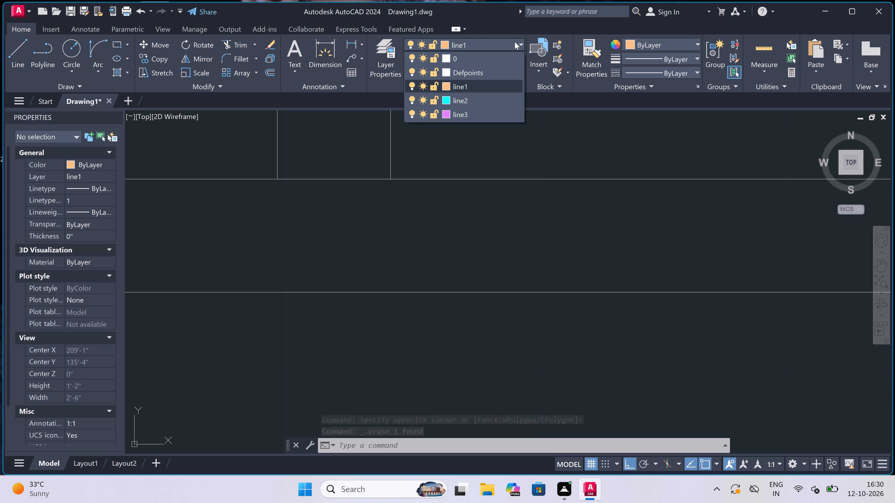
left_click(478, 99)
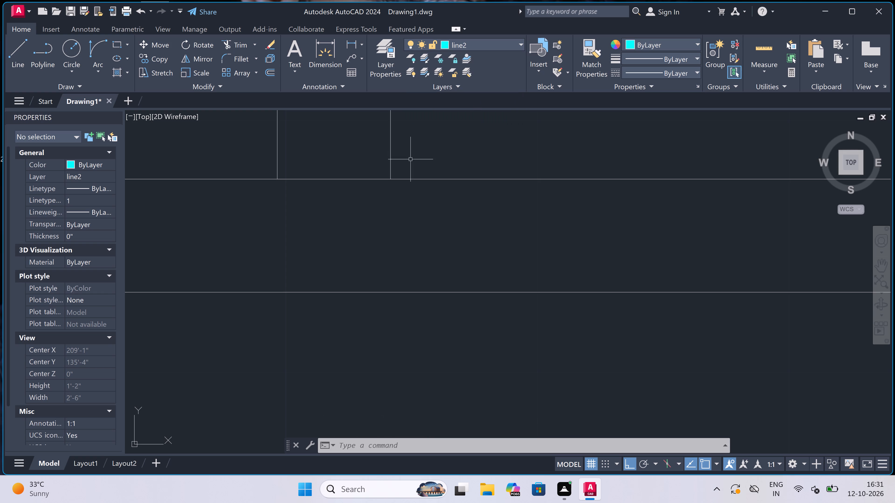
scroll(366, 186, "down", 3)
key("l")
key("space")
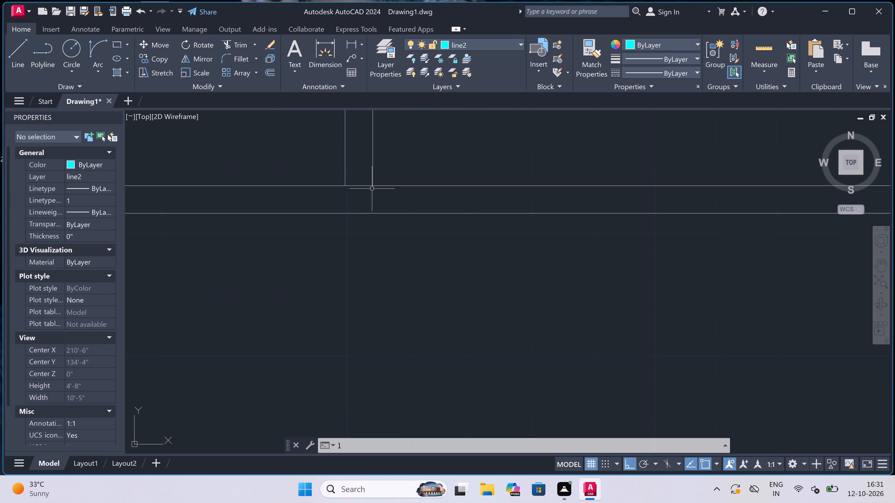
left_click(374, 188)
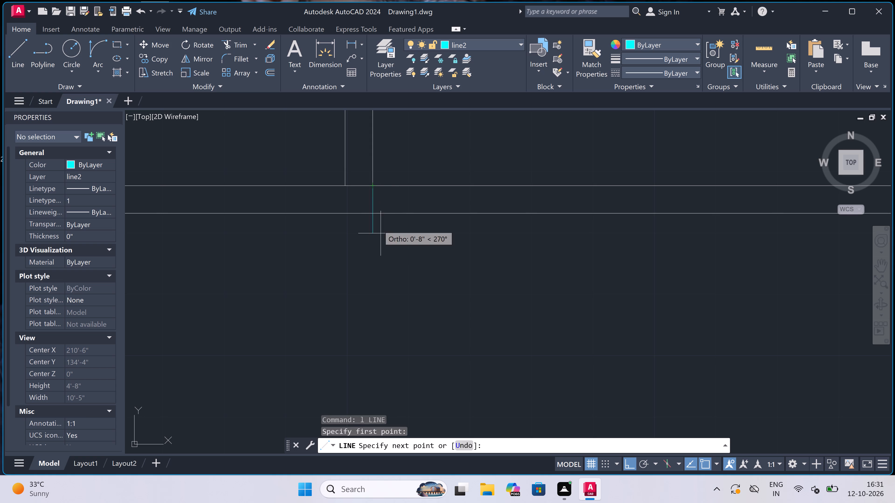
left_click(368, 210)
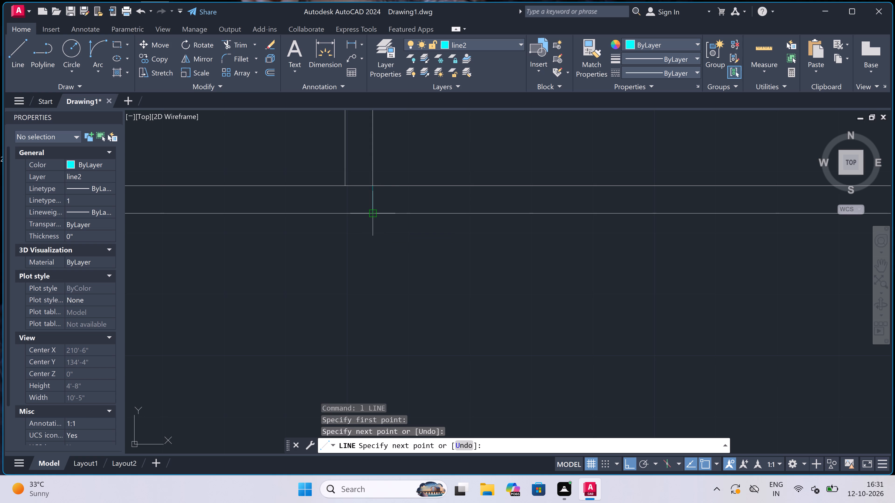
Examine the whole floor plan, comparing the projections and openings along its upper edge with the bottom wall area.
scroll(371, 215, "down", 3)
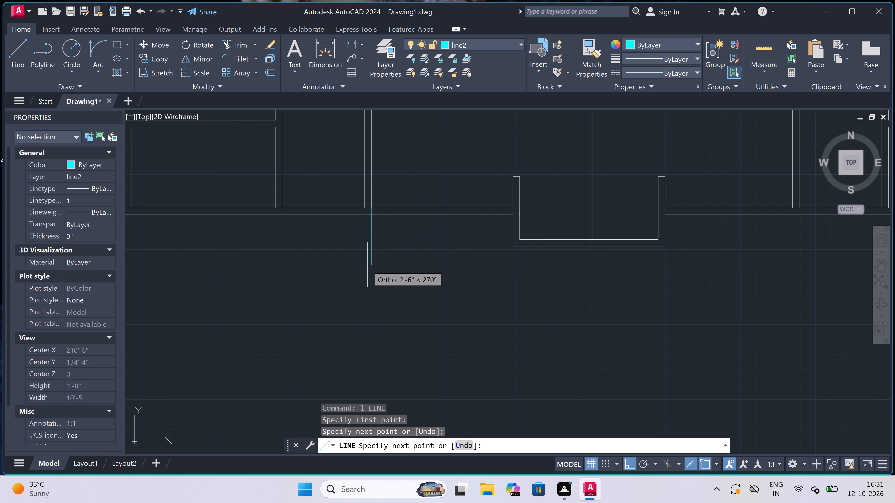
scroll(368, 266, "up", 1)
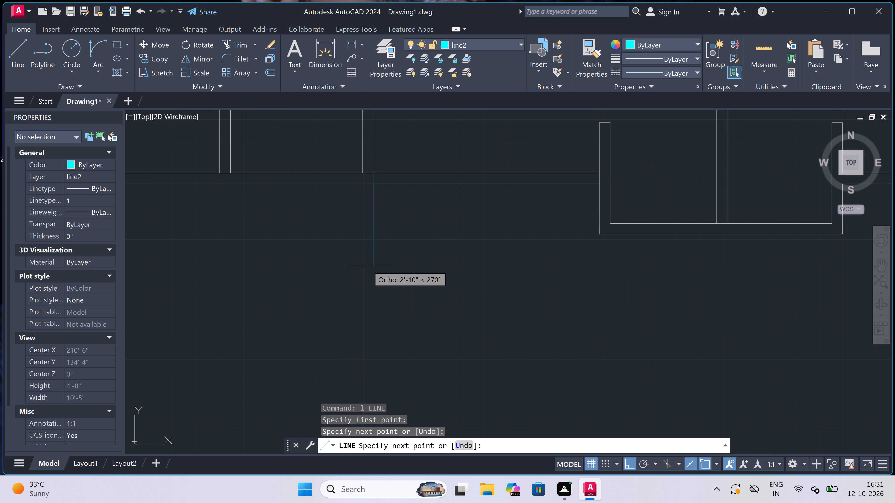
scroll(368, 266, "down", 3)
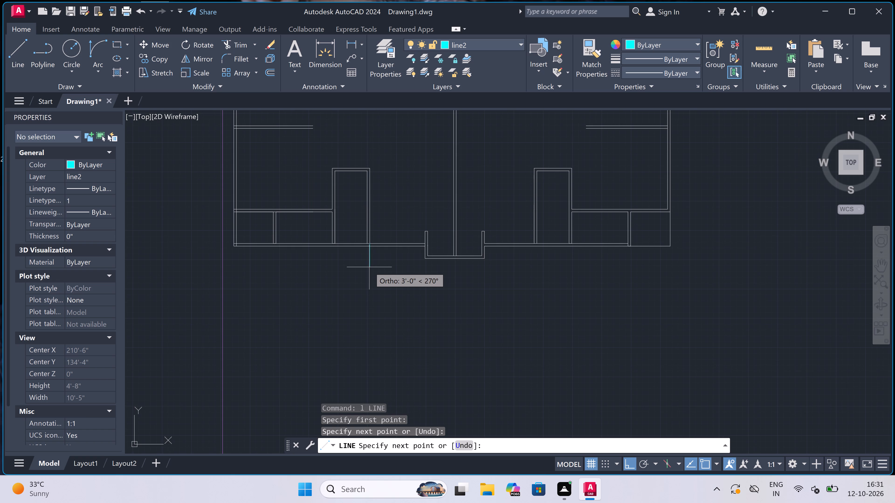
scroll(369, 267, "down", 4)
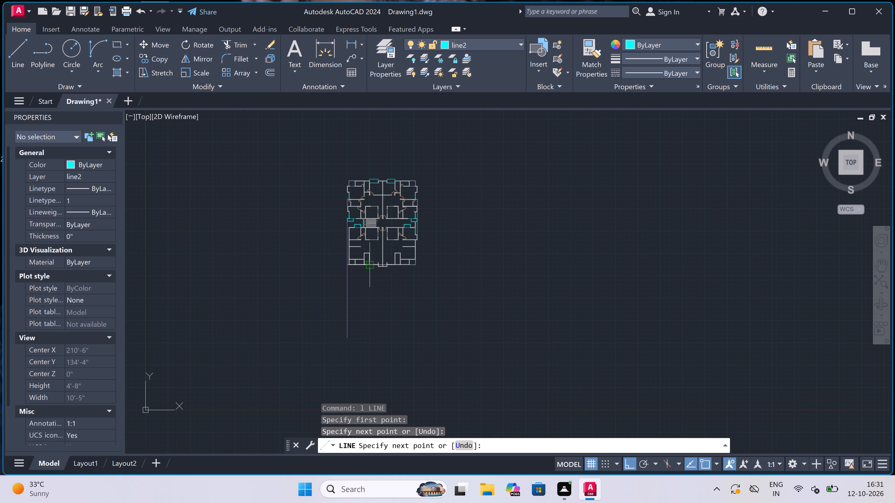
scroll(382, 130, "up", 3)
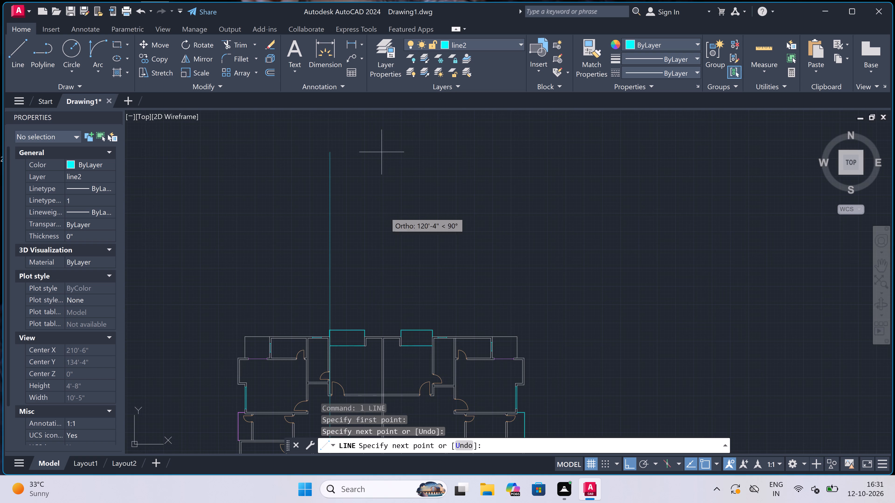
scroll(390, 354, "up", 4)
scroll(391, 353, "down", 2)
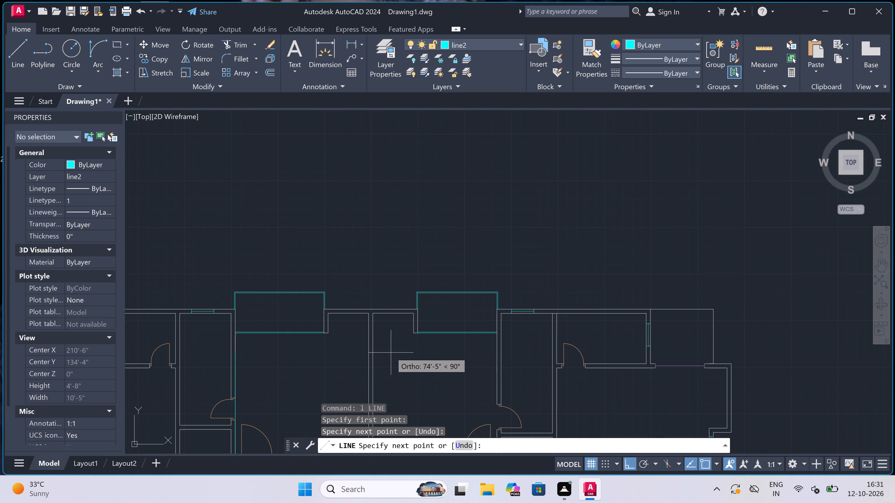
scroll(392, 313, "down", 3)
scroll(392, 313, "up", 2)
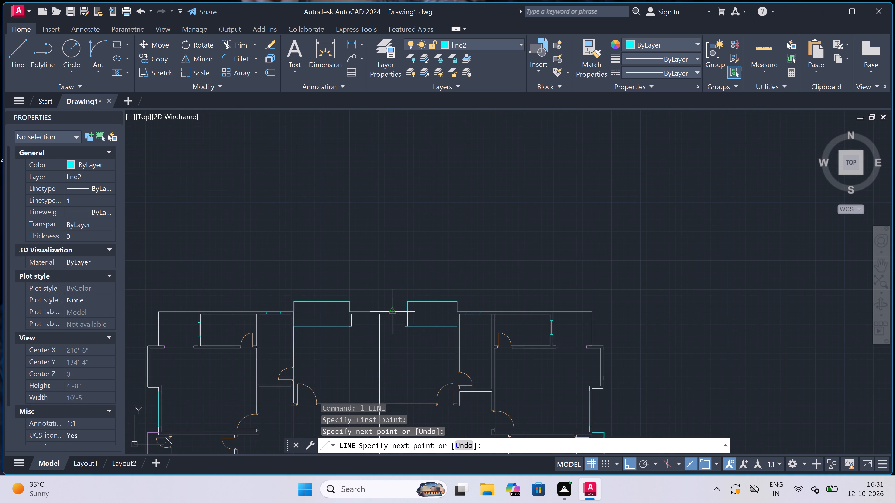
scroll(393, 311, "down", 5)
scroll(387, 390, "up", 3)
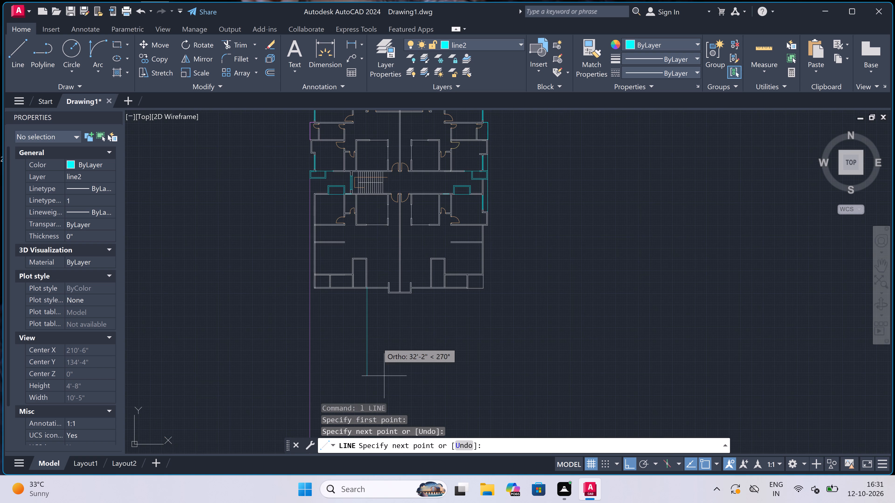
scroll(374, 316, "down", 1)
scroll(375, 154, "up", 4)
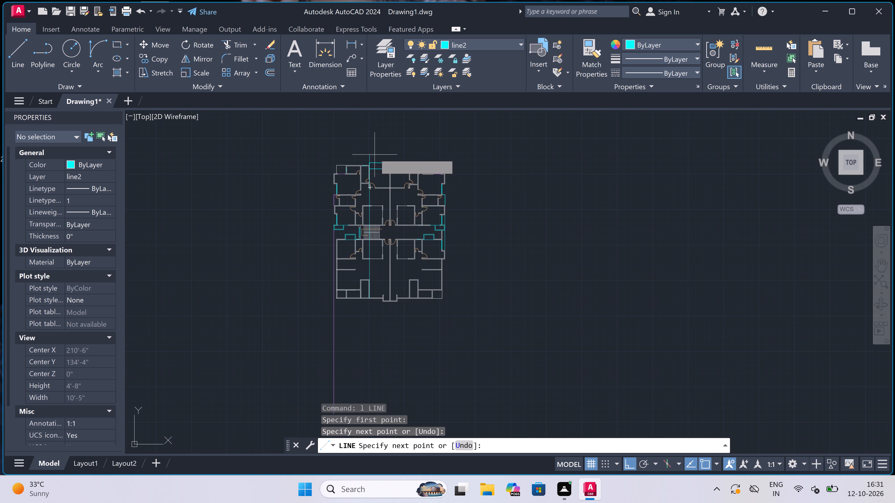
scroll(375, 154, "down", 5)
scroll(391, 251, "up", 3)
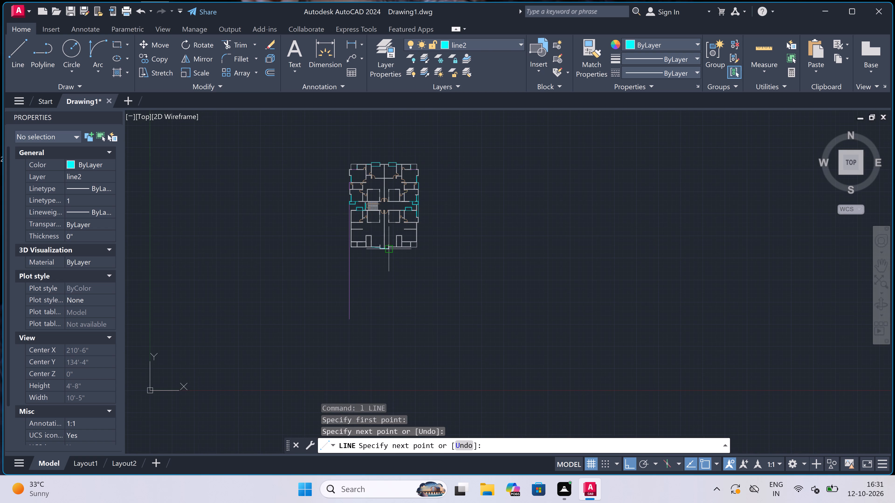
scroll(377, 245, "up", 4)
key("Escape")
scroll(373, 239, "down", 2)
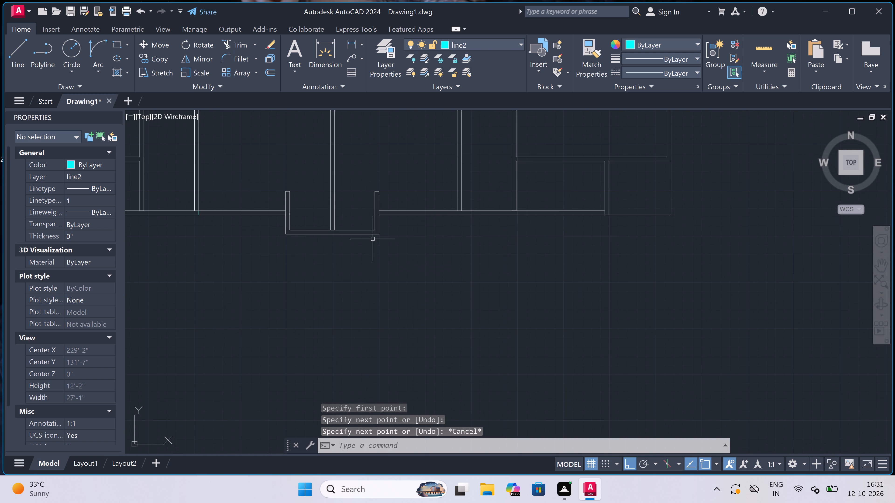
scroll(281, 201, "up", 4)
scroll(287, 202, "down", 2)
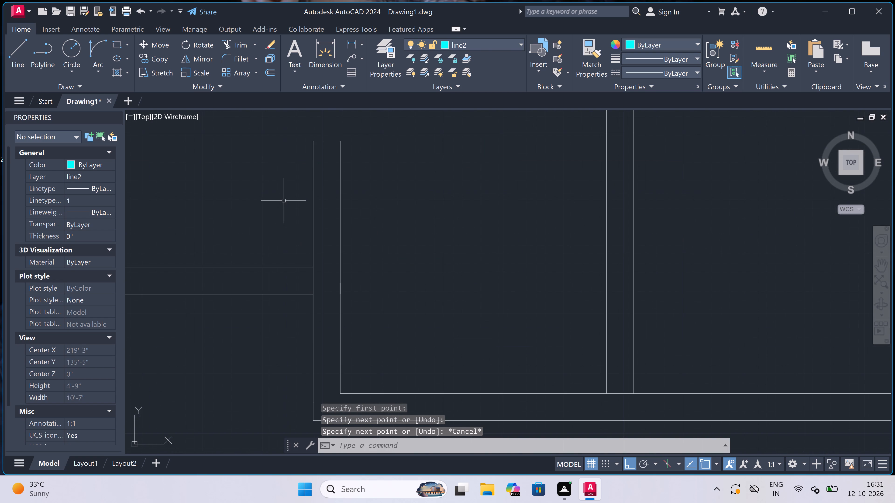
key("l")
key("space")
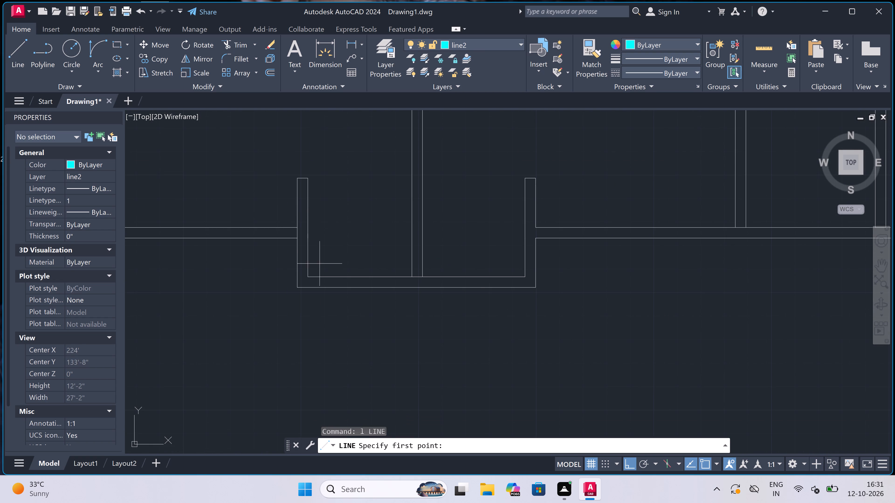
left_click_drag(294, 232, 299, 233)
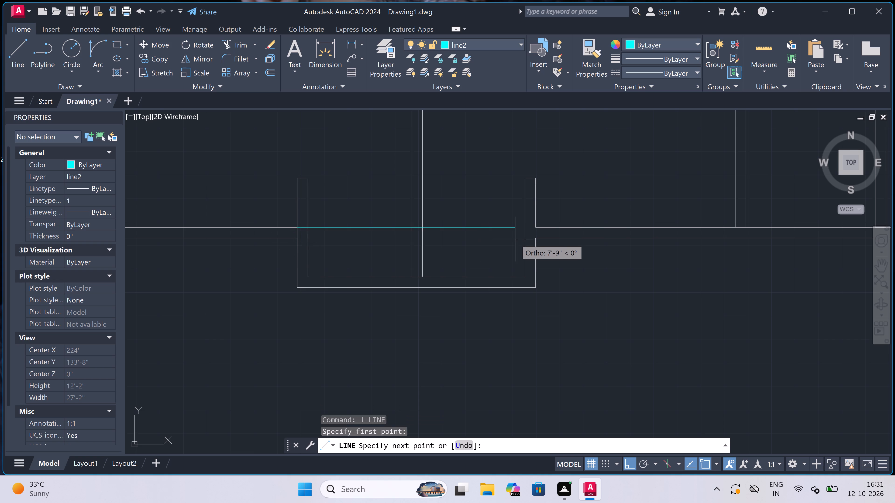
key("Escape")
On layer 0, draw a horizontal line across the central projection from its right wall's inner face to its left wall's outer face, aligned with the bottom wall's lower line.
left_click(489, 42)
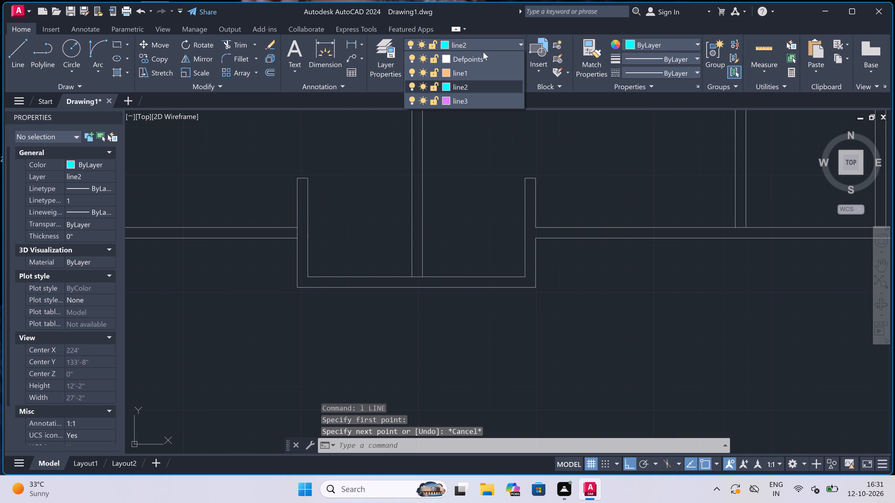
left_click(482, 54)
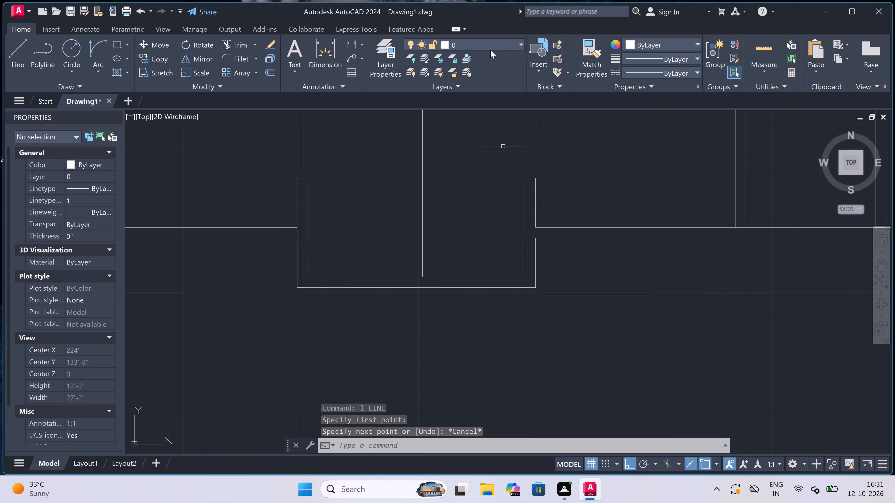
key("l")
key("space")
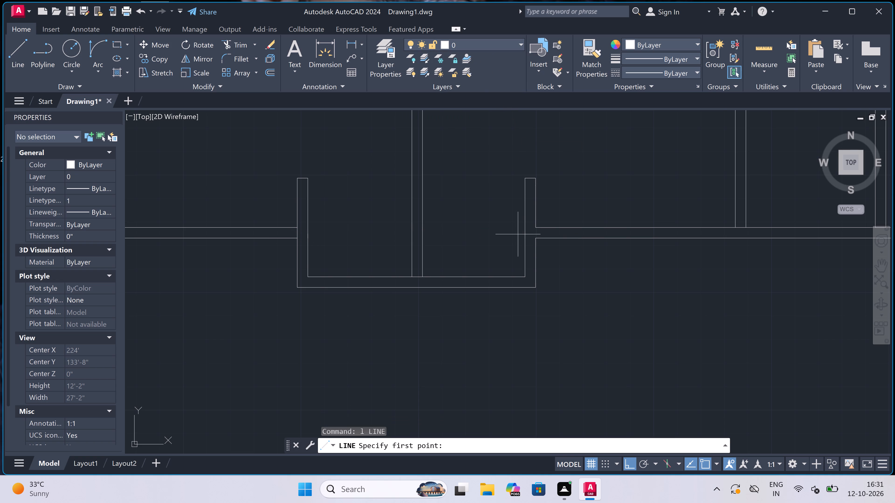
left_click(525, 238)
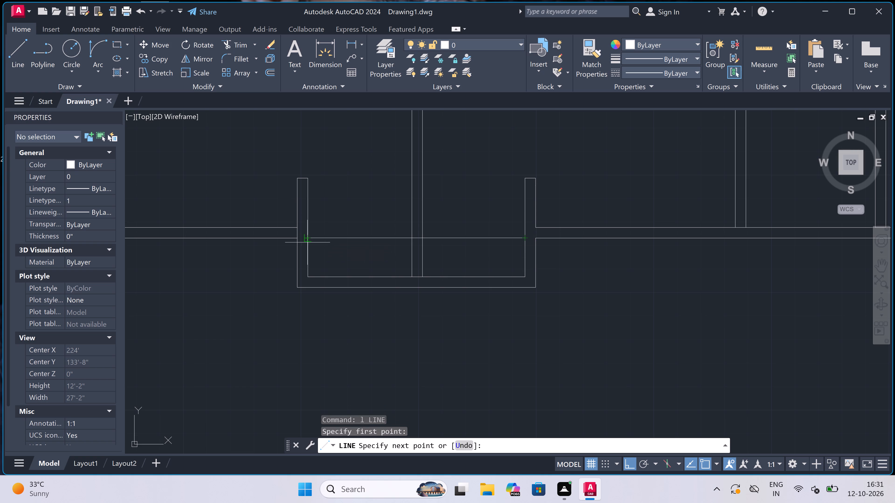
double_click(297, 238)
key("Escape")
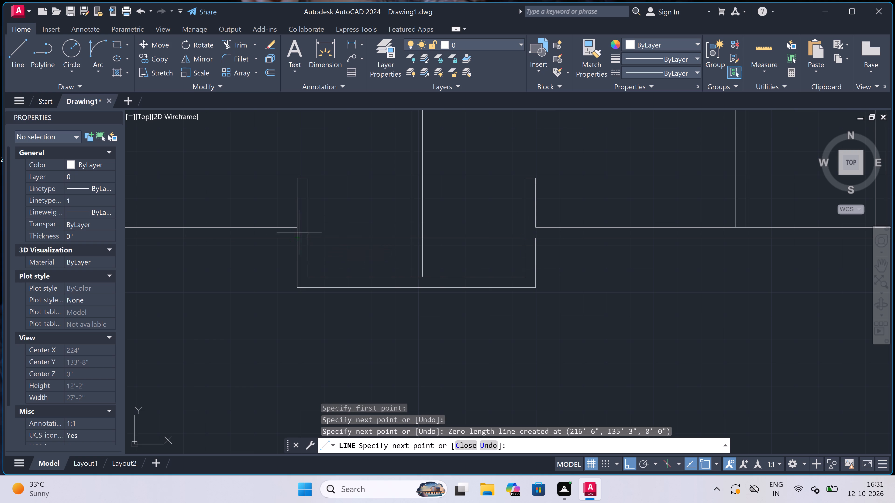
Draw a horizontal line across the central projection between its side walls' outer faces, aligned with the bottom wall's upper line.
key("space")
left_click(298, 225)
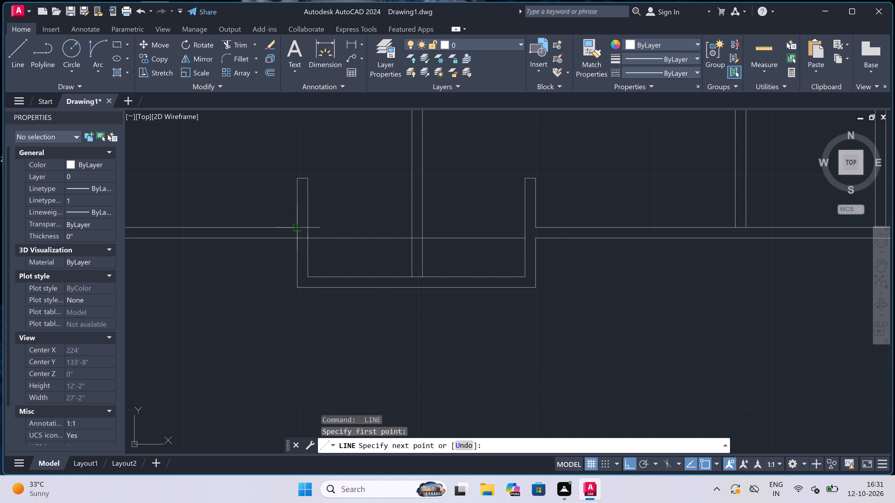
left_click(531, 220)
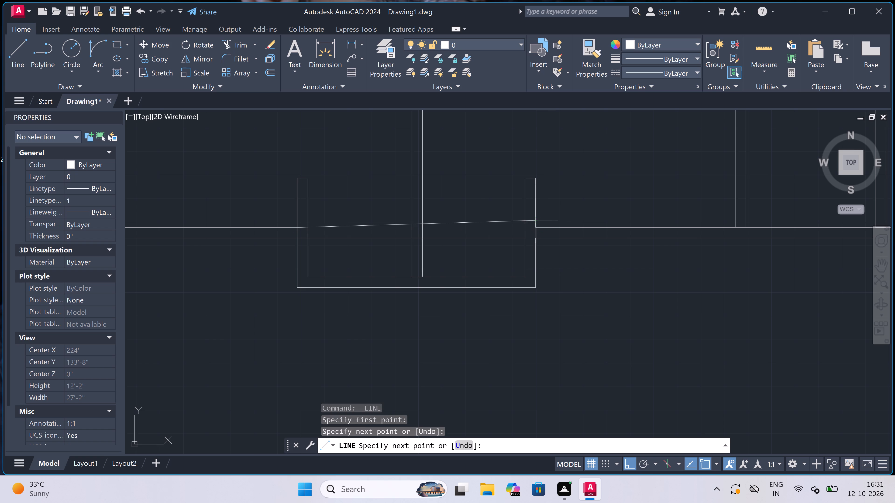
scroll(546, 229, "up", 2)
key("ctrl+z")
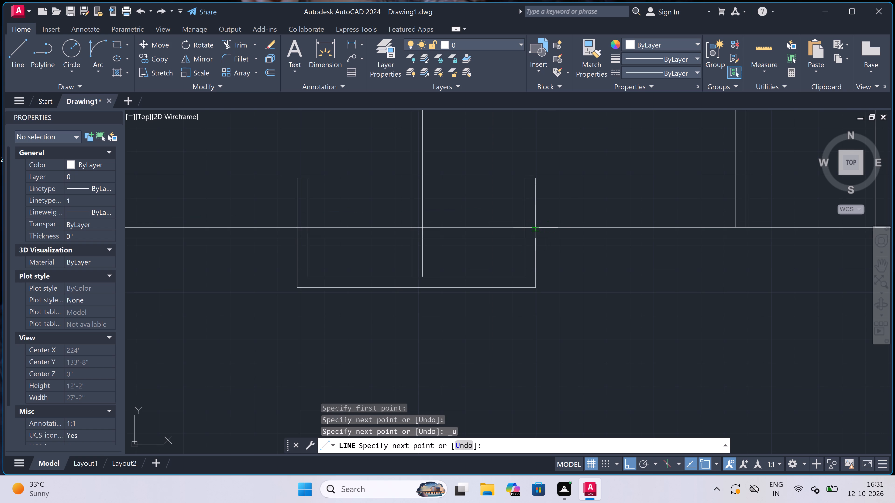
left_click(532, 228)
key("Escape")
Extend the bottom wall's lower line inside the central projection to the right side wall's outer face.
key("e")
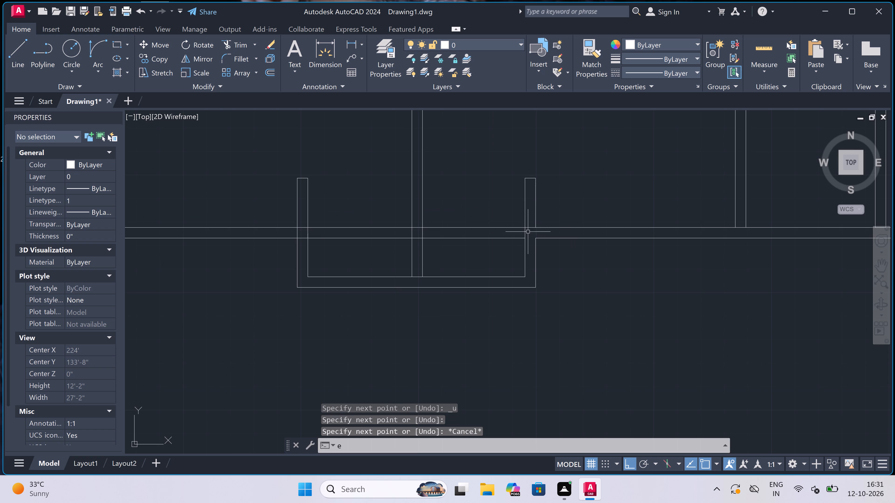
key("x")
key("space")
left_click(502, 238)
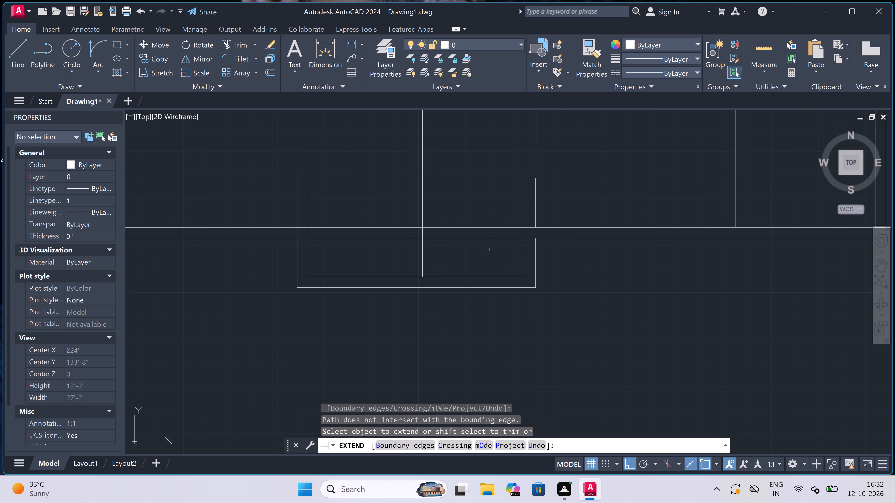
key("Escape")
Trim away all central projection lines below the bottom wall and erase the leftover vertical fragment at its lower left corner.
key("t")
key("r")
key("space")
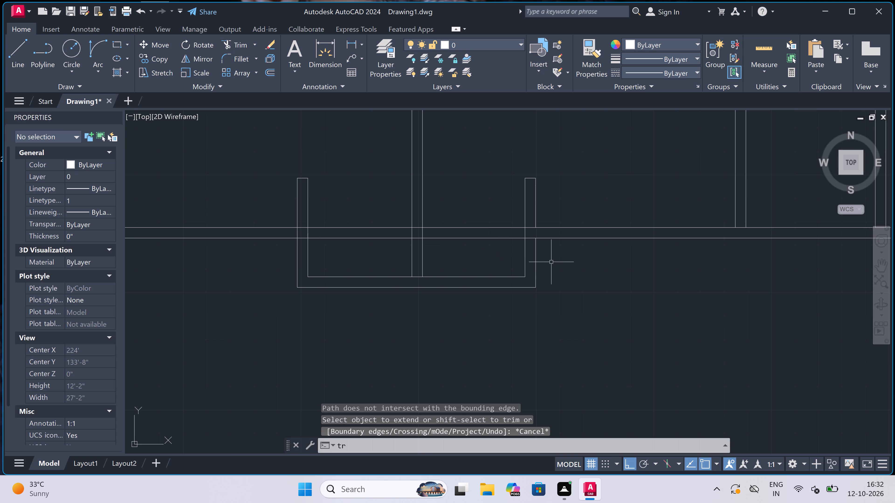
left_click(559, 262)
left_click(289, 264)
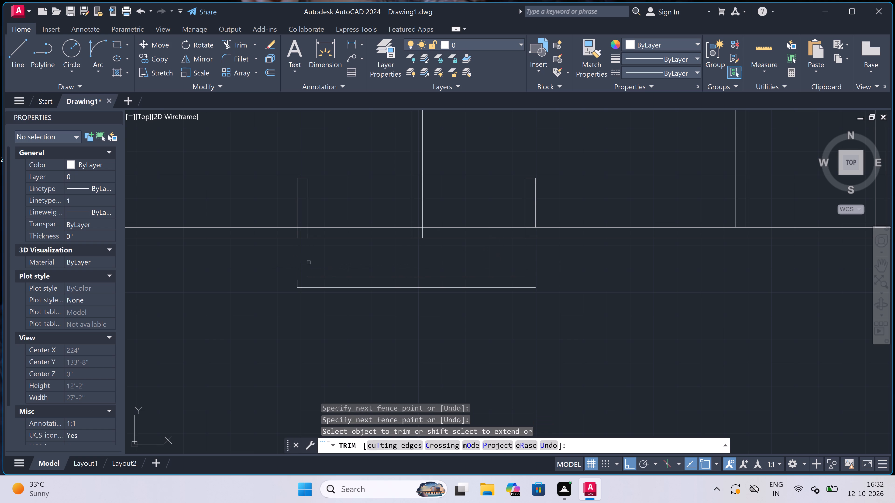
left_click(384, 264)
left_click(367, 313)
key("Escape")
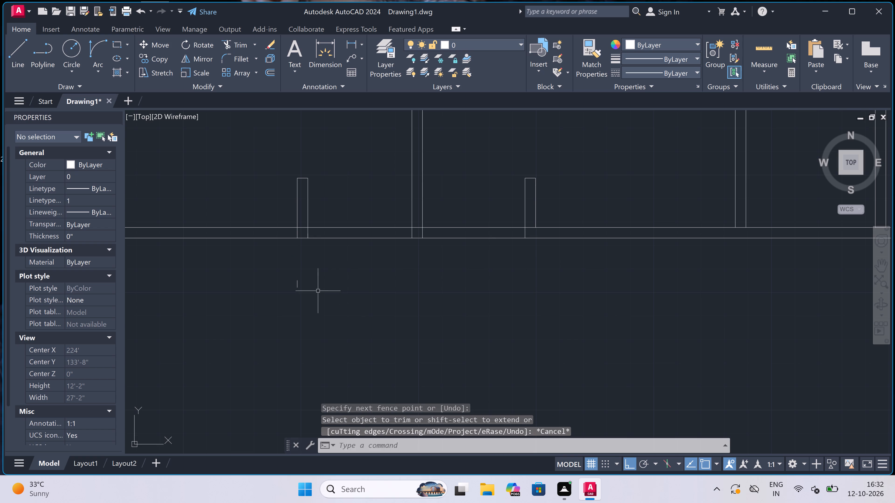
left_click_drag(319, 251, 317, 257)
double_click(233, 336)
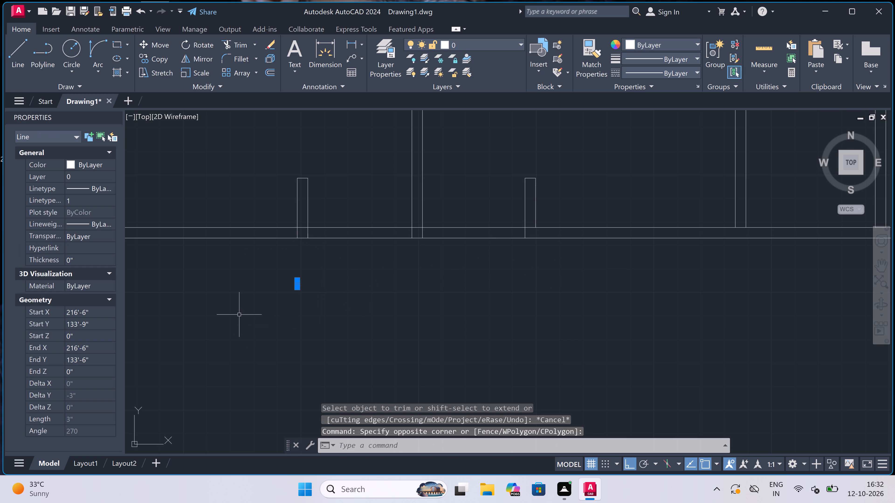
key("Delete")
Trim the bottom wall's upper line and crossing vertical lines where the left short wall stub and the central wall meet the bottom wall.
type("tr")
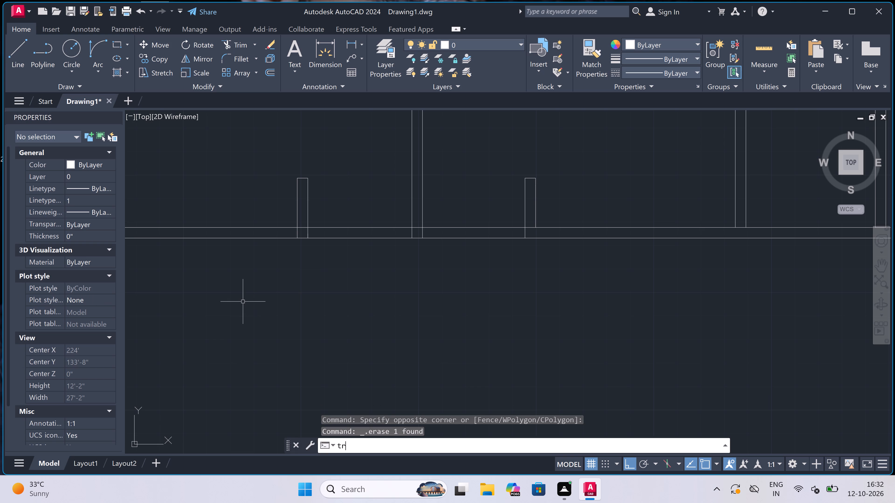
key("space")
scroll(271, 250, "up", 2)
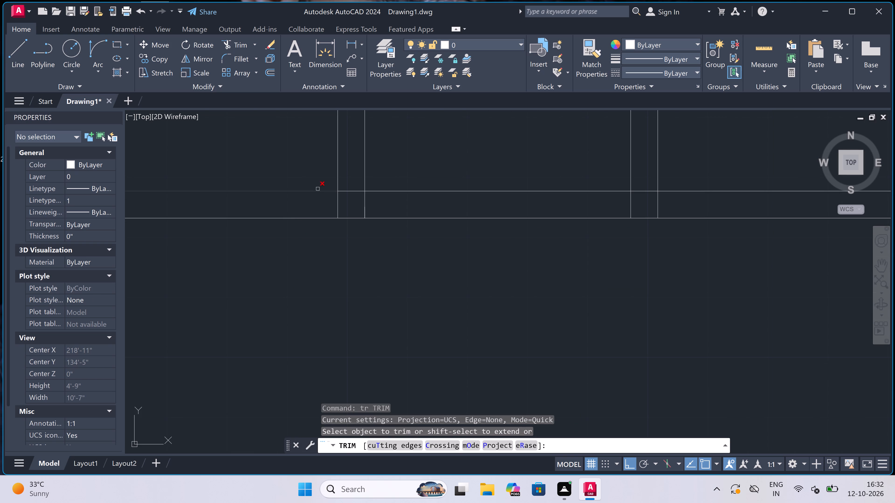
left_click(350, 183)
left_click(350, 202)
left_click(350, 207)
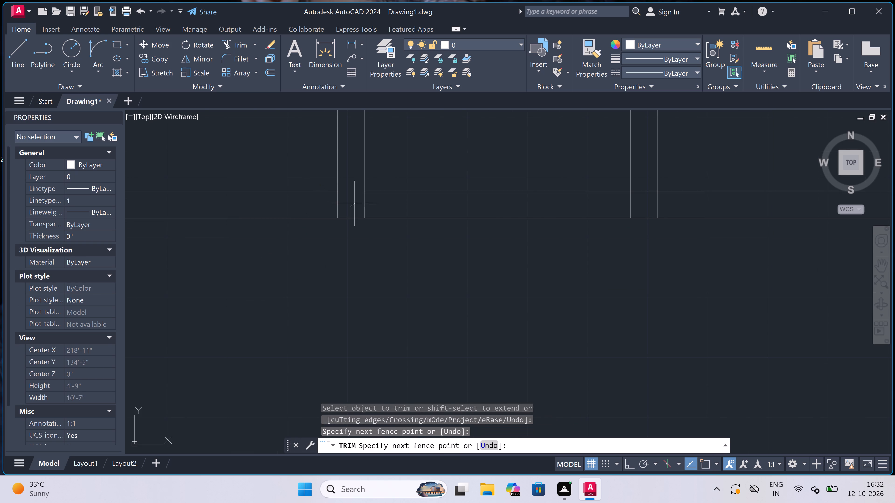
left_click_drag(748, 200, 744, 201)
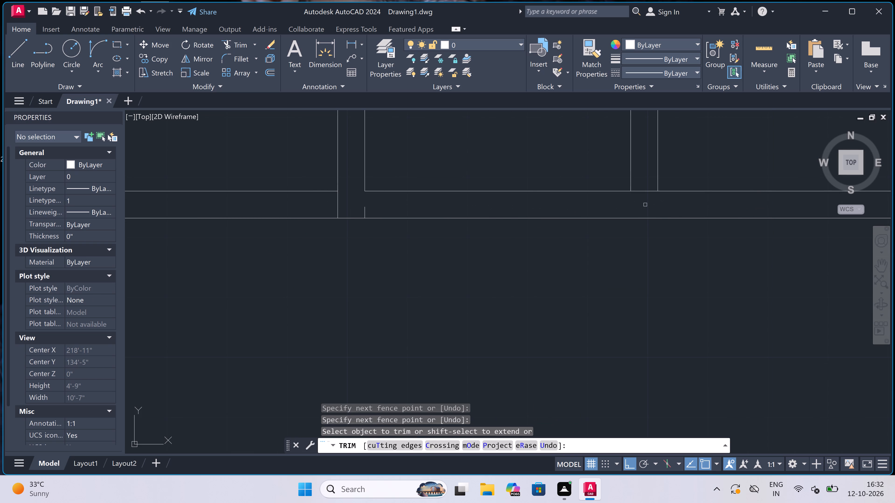
left_click(645, 205)
left_click(645, 180)
scroll(375, 208, "up", 4)
left_click_drag(286, 214, 295, 217)
left_click(442, 218)
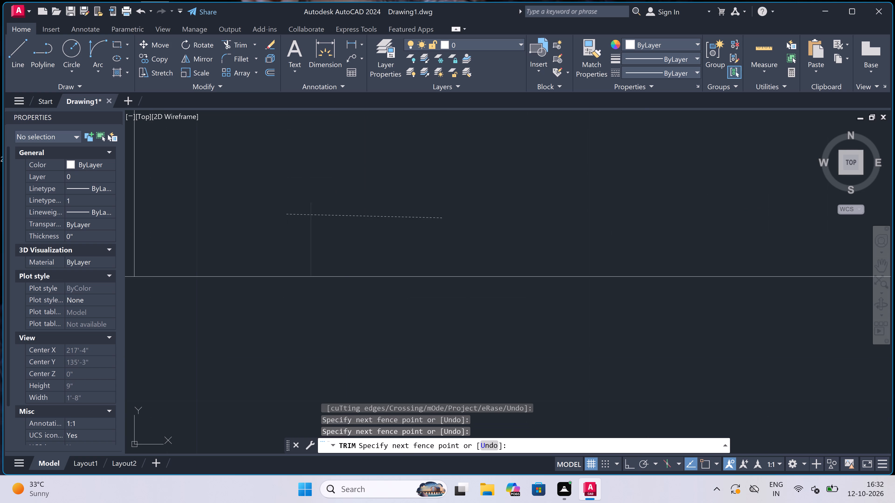
Trim the lines crossing the junction between the right short wall stub and the bottom wall.
scroll(324, 240, "down", 10)
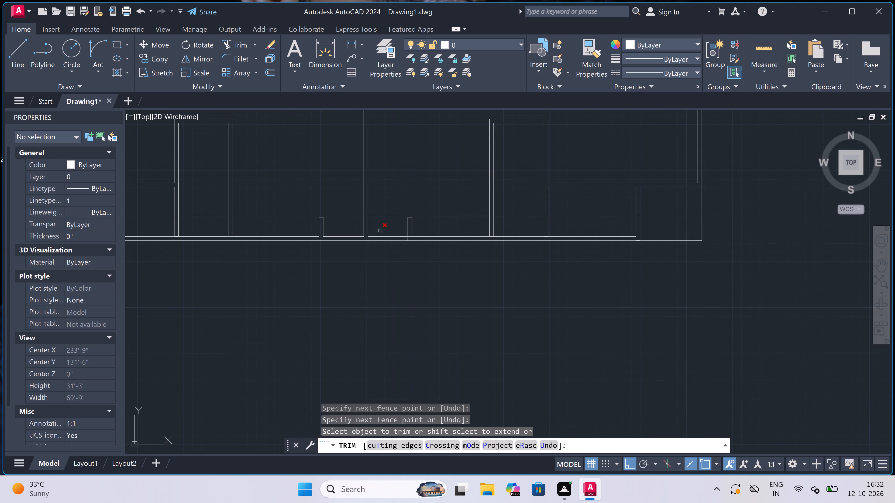
scroll(388, 231, "down", 2)
scroll(394, 234, "up", 8)
scroll(436, 246, "up", 2)
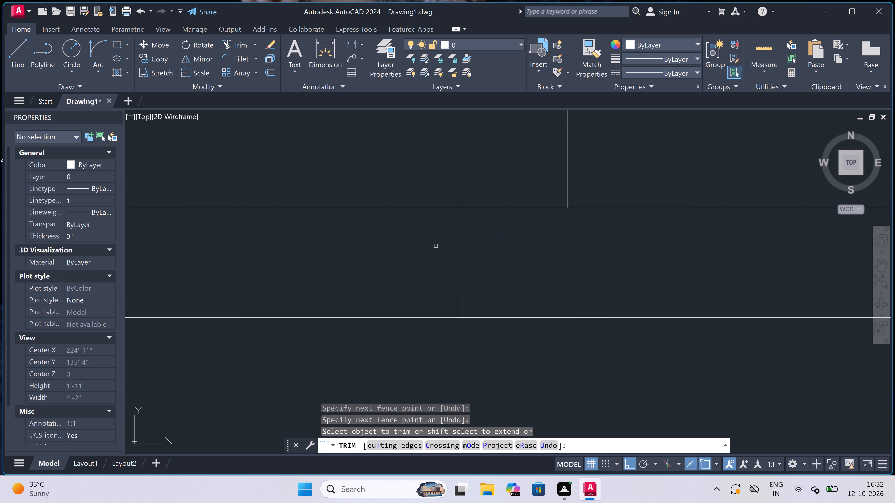
left_click_drag(569, 162, 569, 165)
left_click(381, 298)
Examine the whole floor plan, comparing the projections along its upper edge with the bottom wall around the short stubs.
scroll(336, 293, "down", 9)
scroll(298, 304, "down", 3)
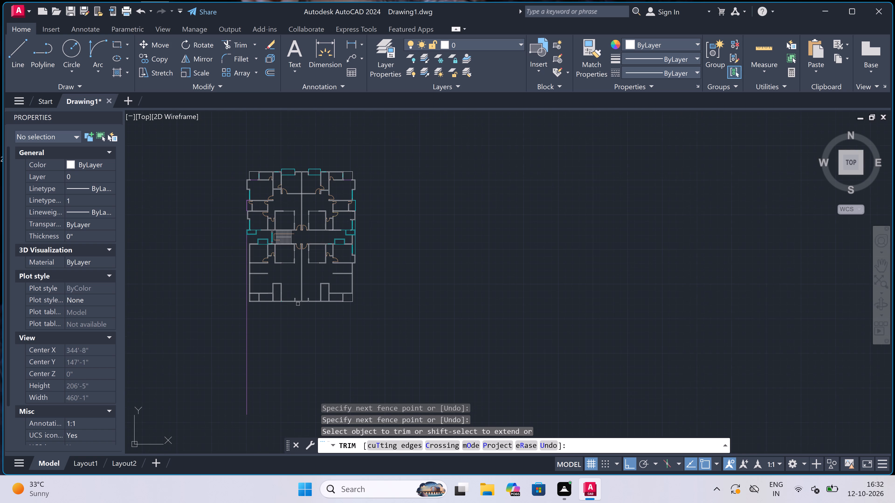
scroll(309, 189, "up", 2)
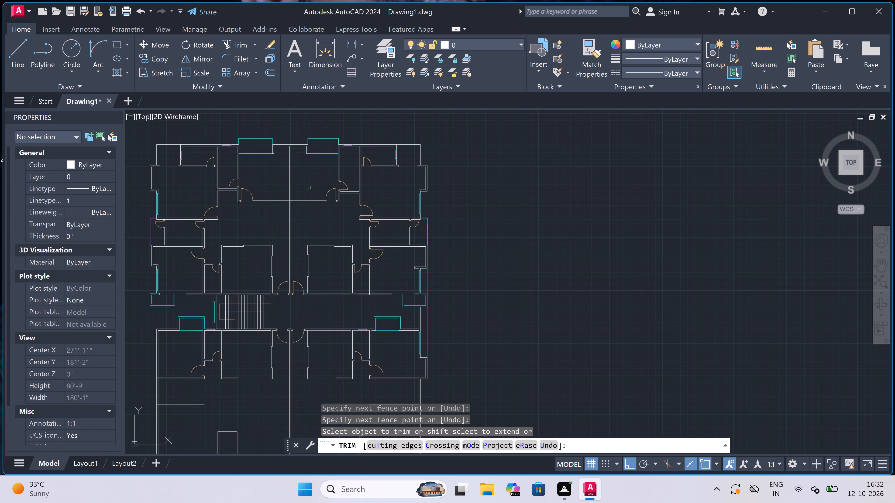
scroll(309, 188, "down", 2)
scroll(301, 316, "up", 4)
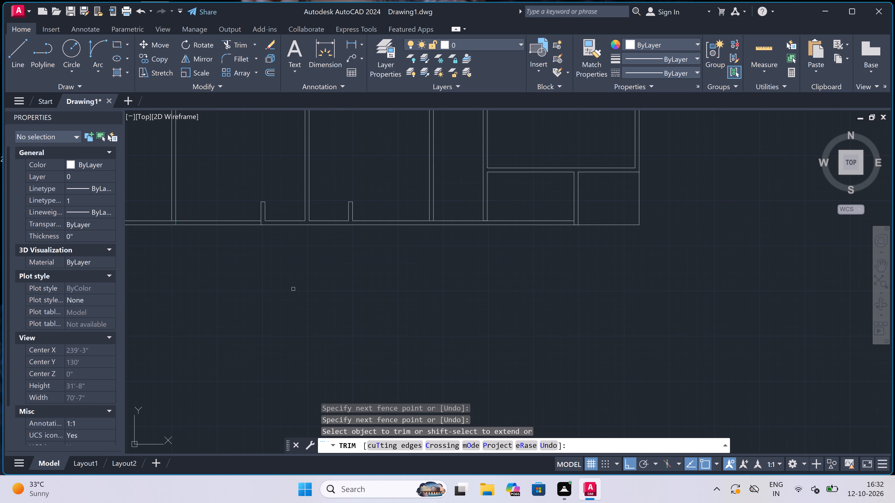
key("Escape")
scroll(303, 280, "down", 3)
scroll(251, 262, "up", 3)
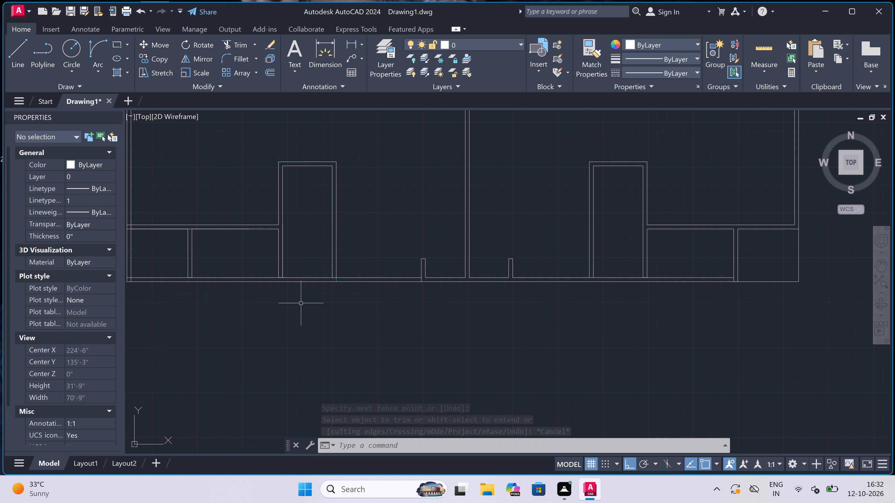
scroll(297, 296, "up", 2)
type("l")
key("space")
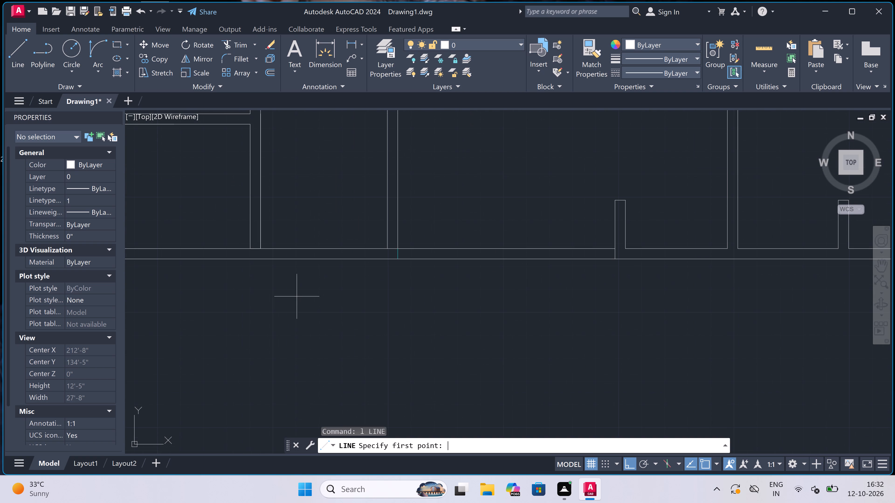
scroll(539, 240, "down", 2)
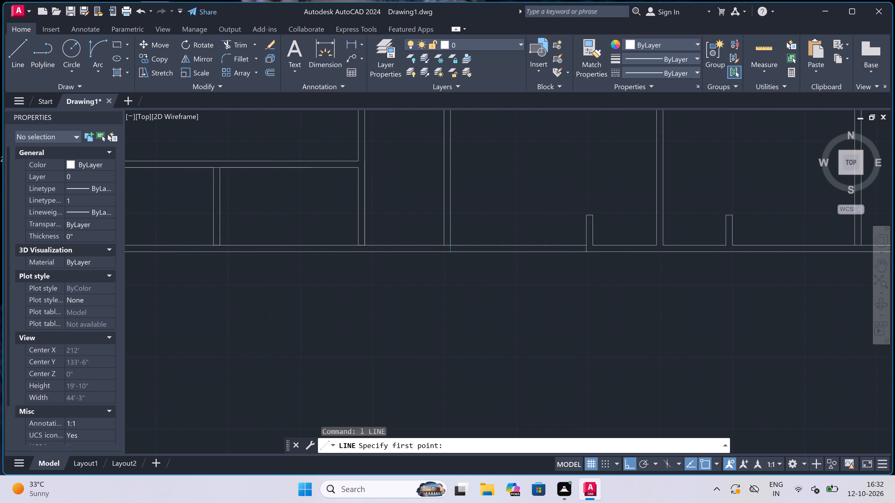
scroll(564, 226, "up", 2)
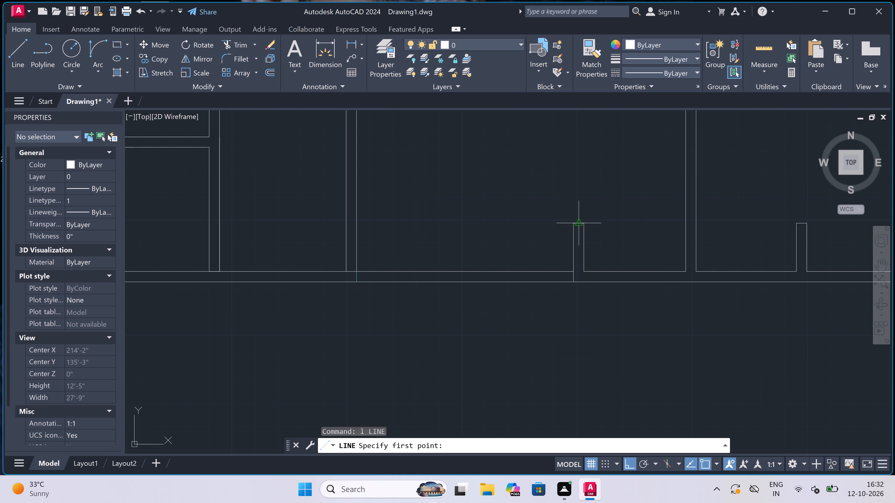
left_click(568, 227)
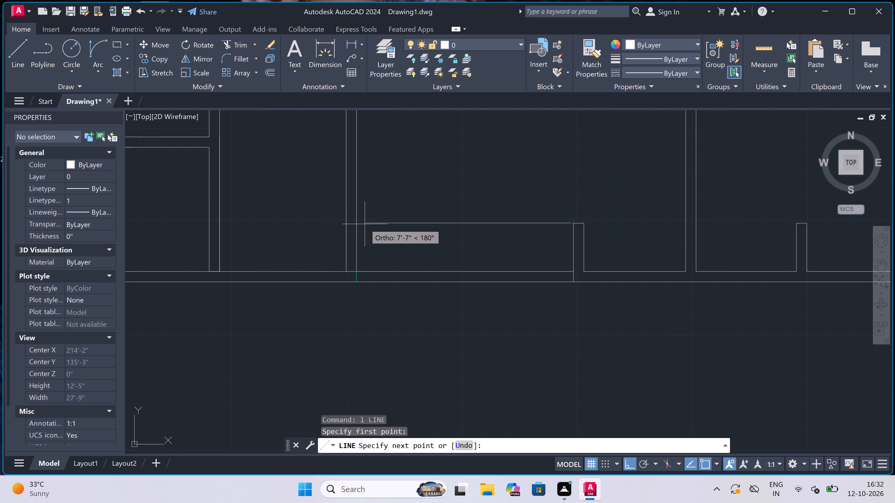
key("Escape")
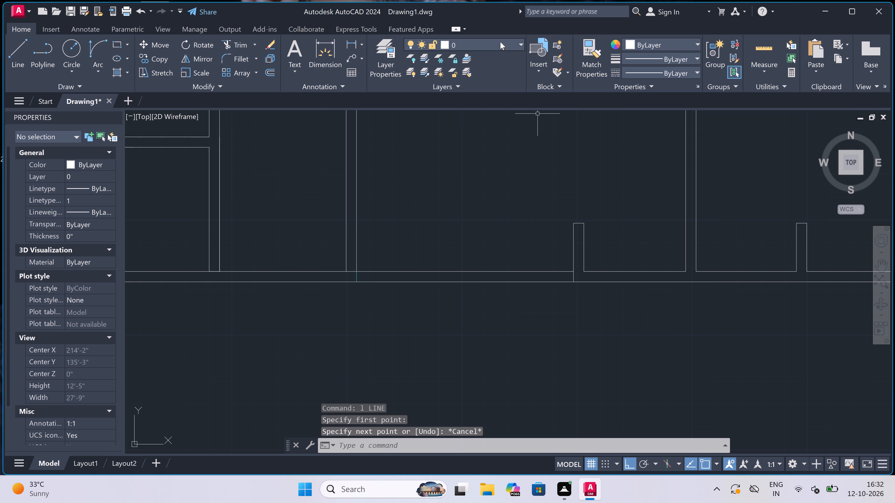
On layer line2, draw a rectangular outline between the left short stub and the wall west of it, projecting 1.5' plus 3" below the bottom wall.
left_click(500, 42)
left_click(482, 99)
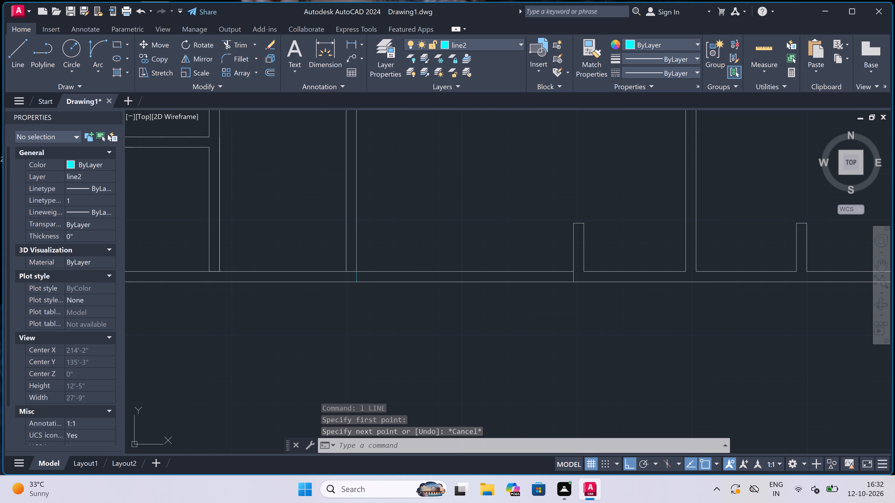
key("space")
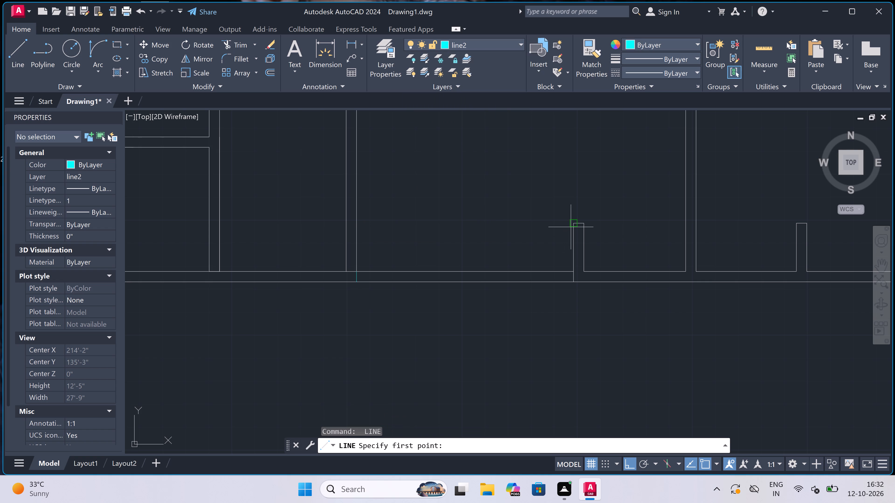
double_click(575, 223)
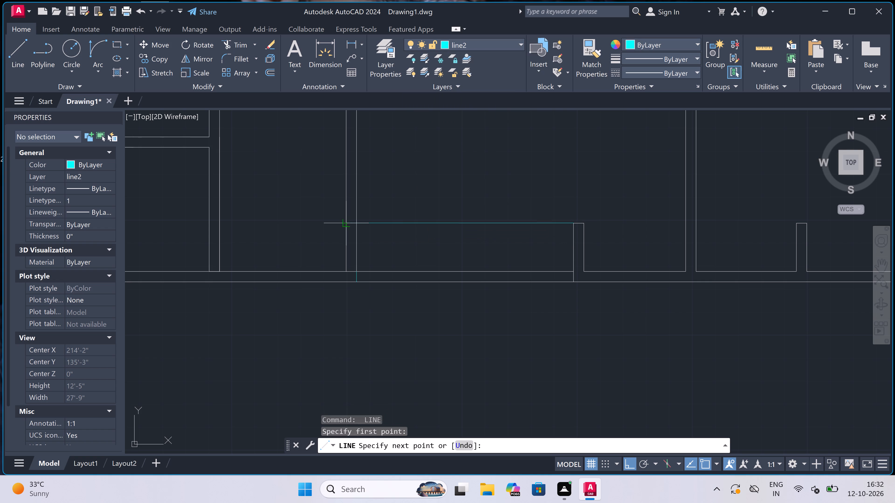
left_click(359, 224)
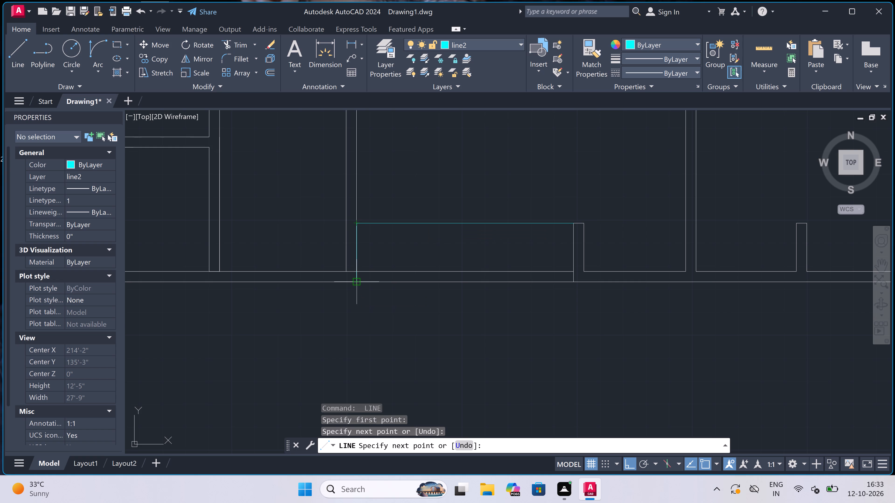
left_click(355, 283)
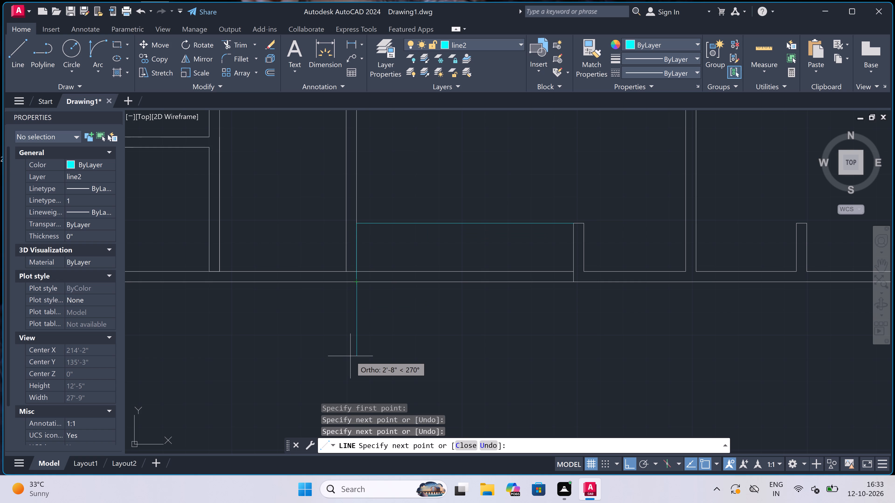
type("1.5'")
key("space")
type("3\"")
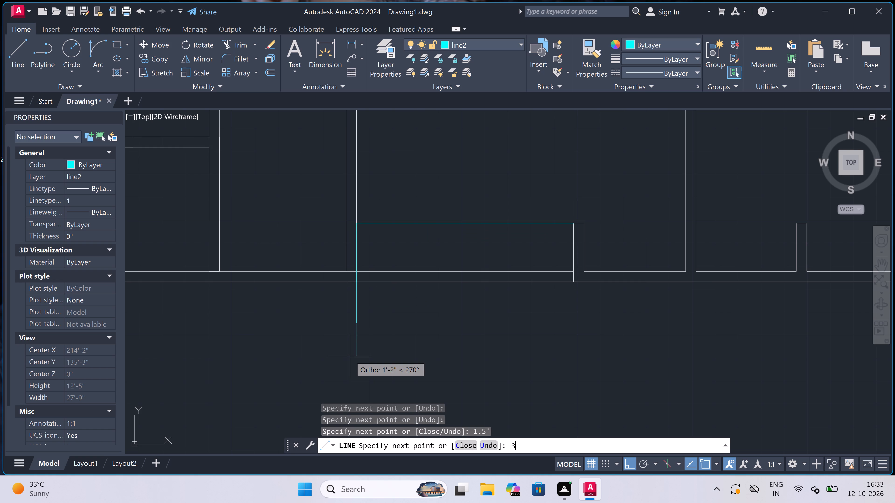
key("space")
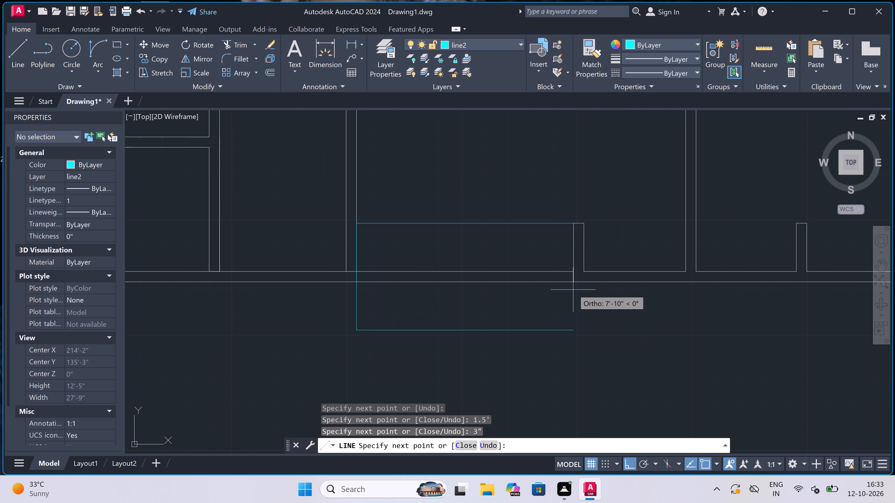
left_click(575, 330)
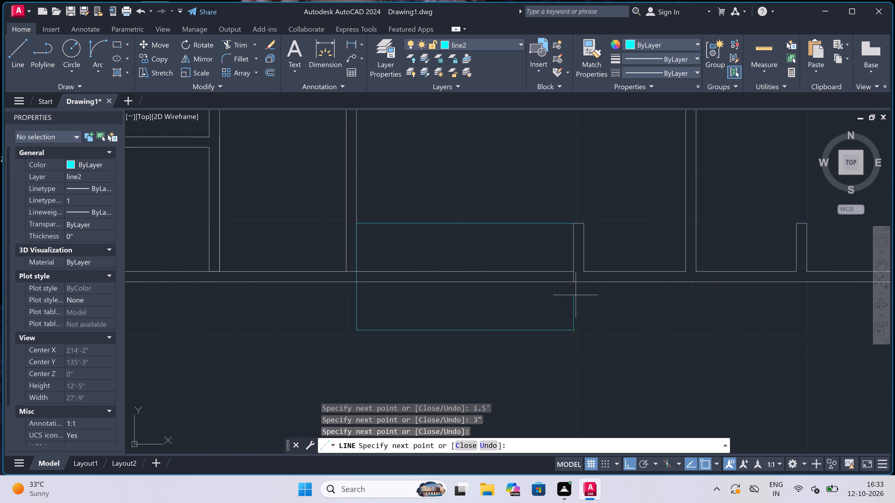
double_click(575, 280)
key("Escape")
key("Escape")
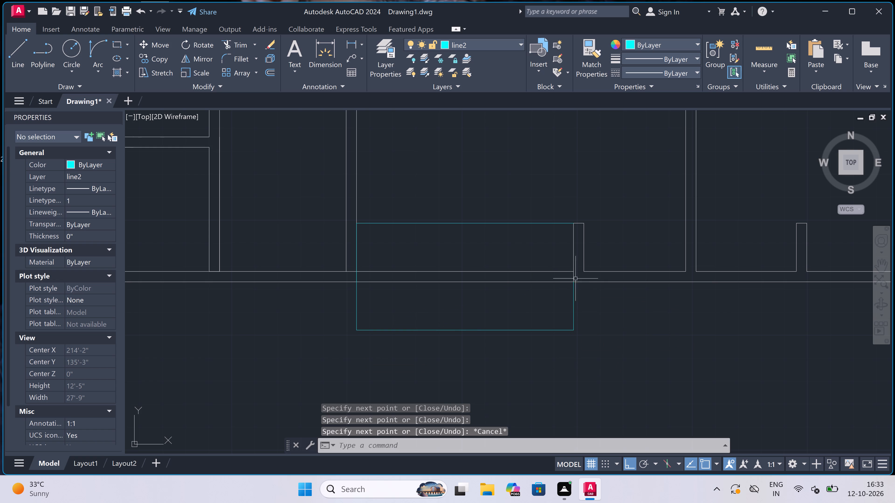
Start an outer outline 1" east of the projection's inner edge at the bottom wall, running down to 1" below its lower corner.
key("space")
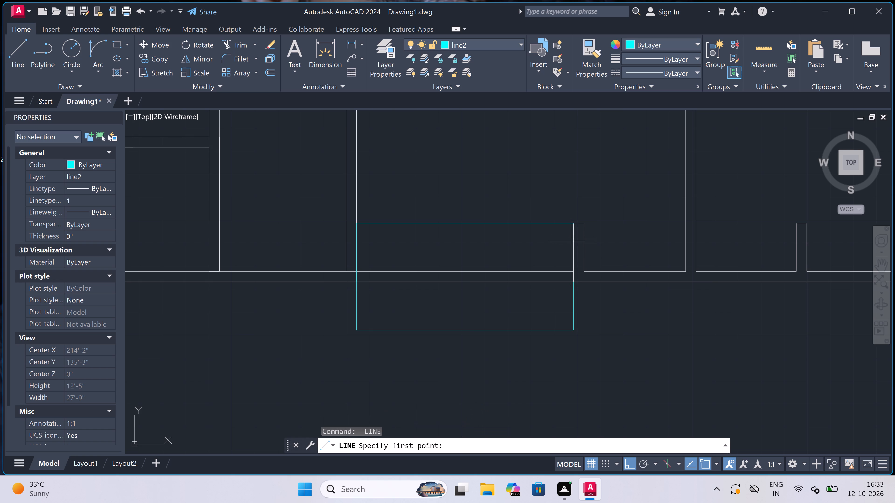
key("space")
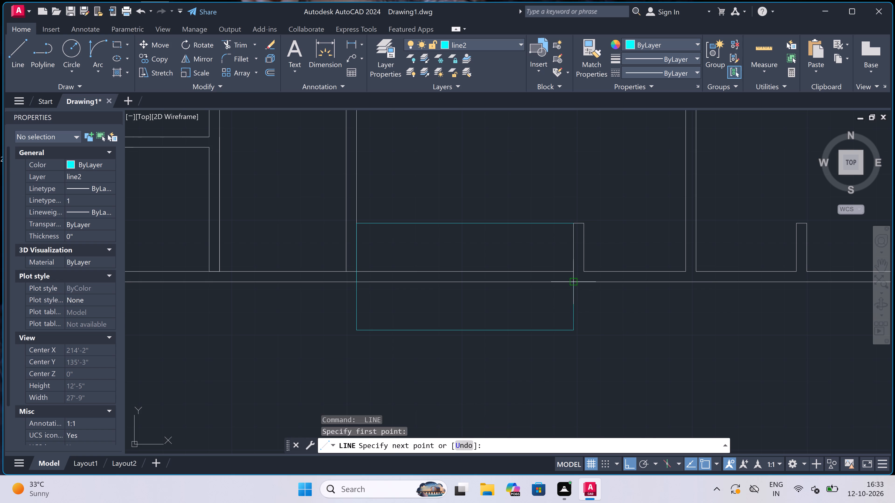
scroll(574, 283, "up", 2)
left_click(571, 280)
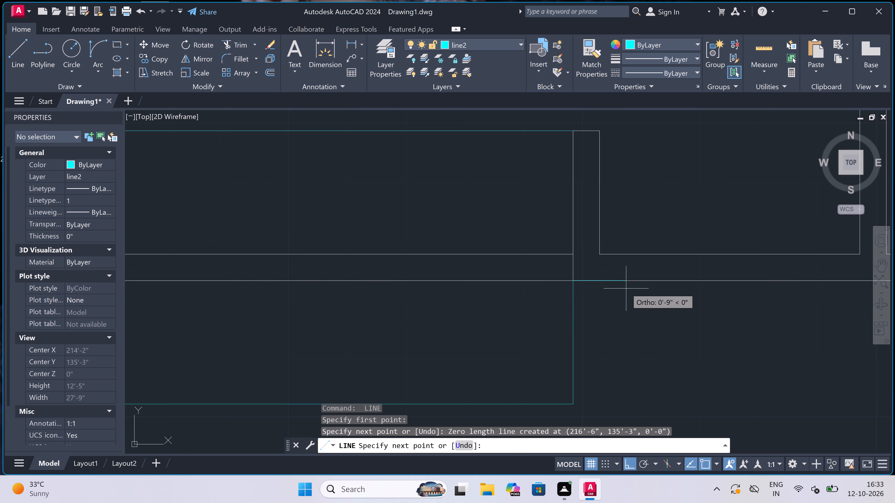
type("1\"")
key("space")
scroll(613, 285, "down", 3)
scroll(603, 314, "up", 3)
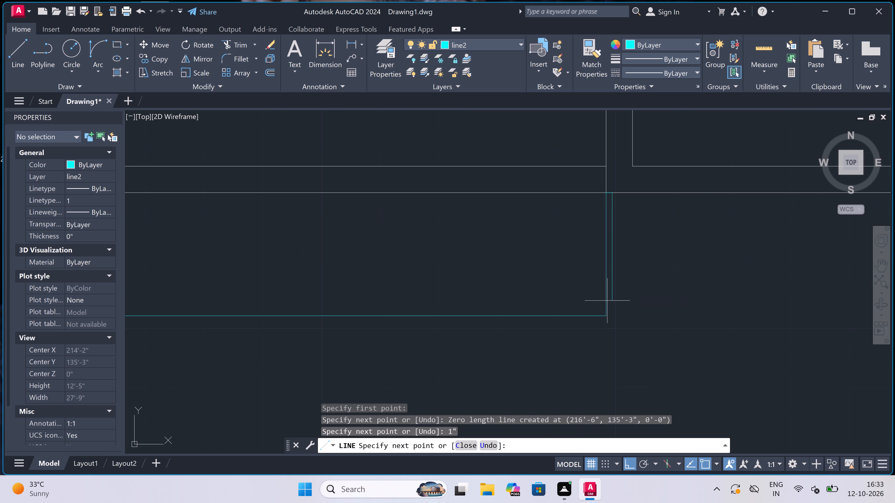
scroll(608, 327, "up", 3)
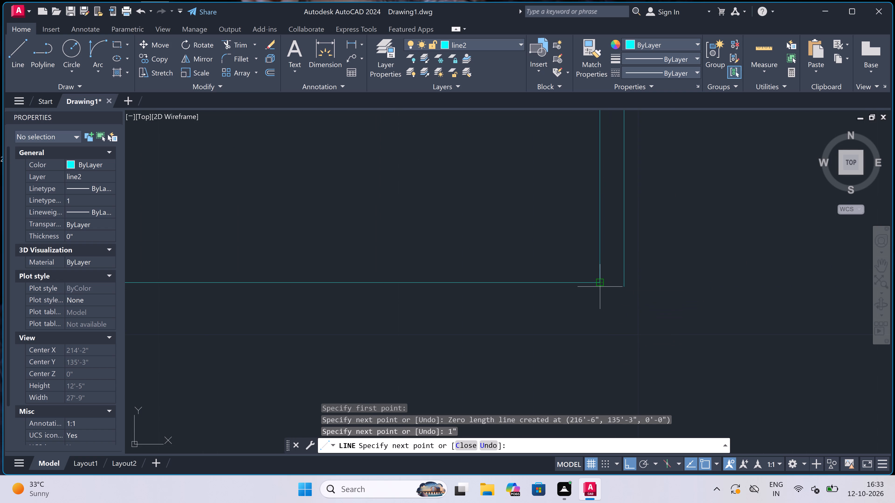
left_click(624, 284)
type("1\"")
key("space")
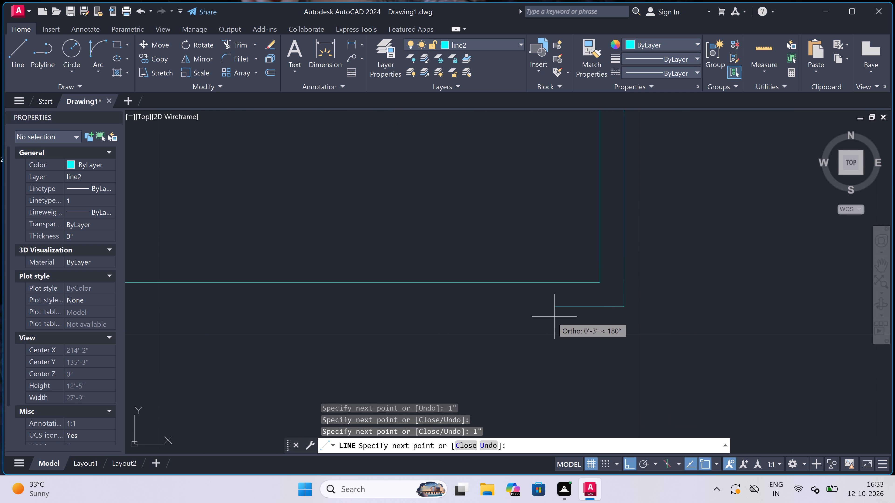
Continue the outer outline west along the projection's underside until it is directly below the inner outline's lower-left corner.
scroll(552, 317, "down", 3)
scroll(270, 318, "down", 4)
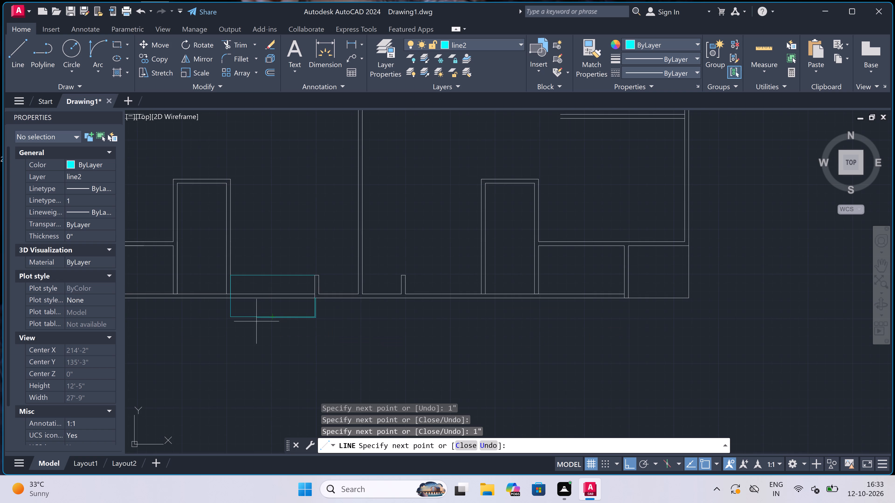
scroll(172, 319, "up", 4)
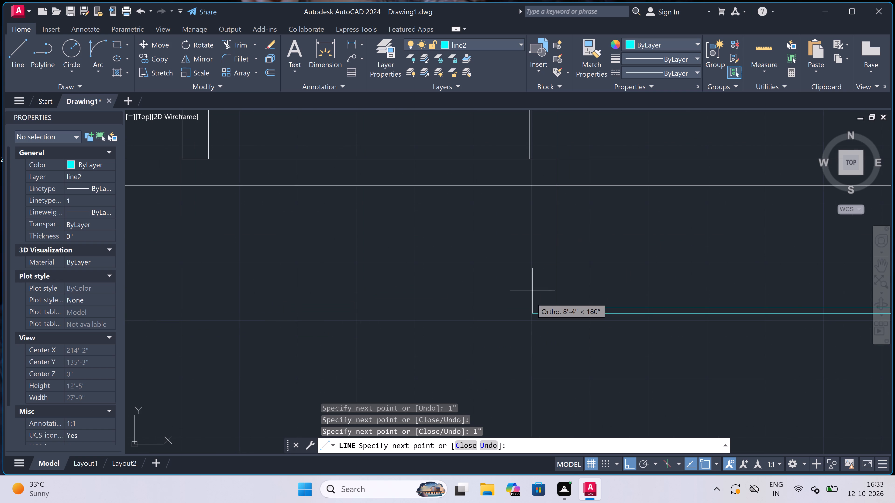
scroll(555, 318, "up", 3)
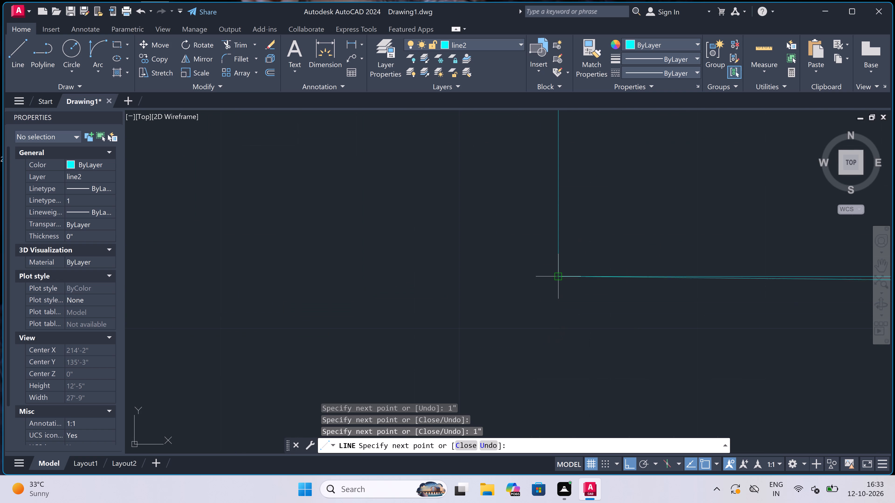
left_click(560, 304)
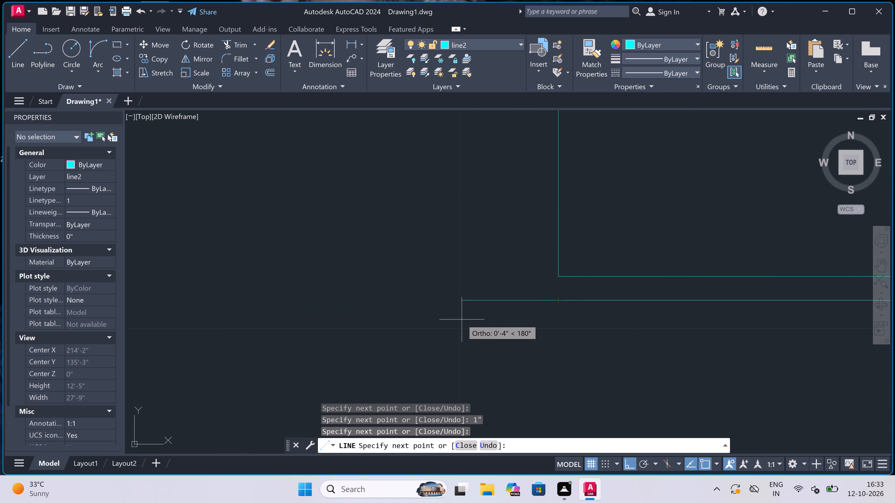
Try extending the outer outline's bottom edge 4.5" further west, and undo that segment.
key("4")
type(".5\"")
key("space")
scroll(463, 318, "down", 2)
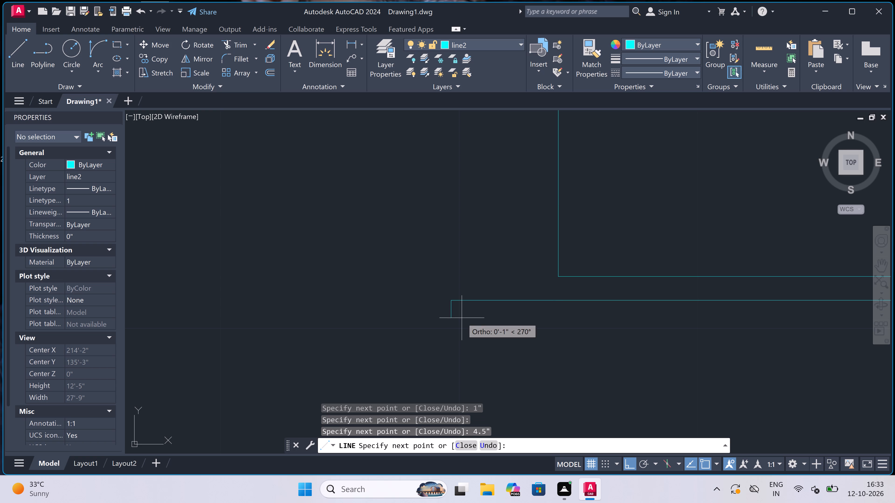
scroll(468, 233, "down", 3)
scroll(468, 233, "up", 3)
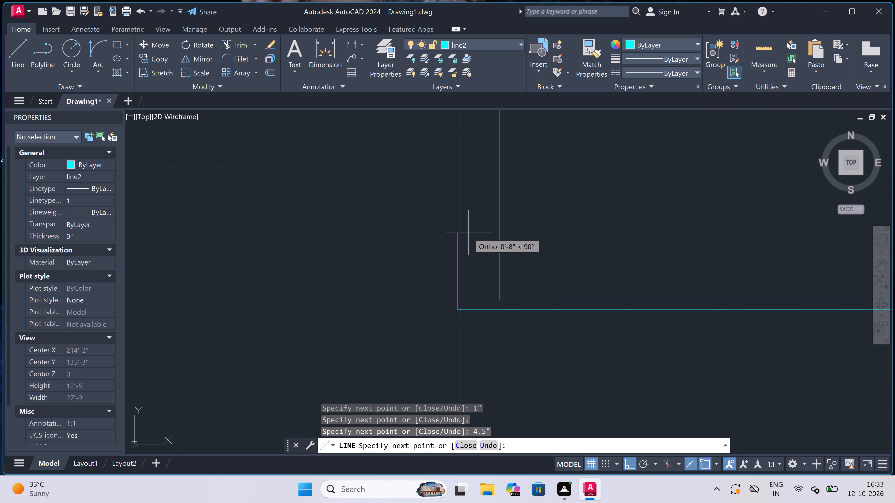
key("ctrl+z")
Extend the outer outline's bottom edge 1" west and run its side up to the bottom wall's upper line.
type("1\"")
key("space")
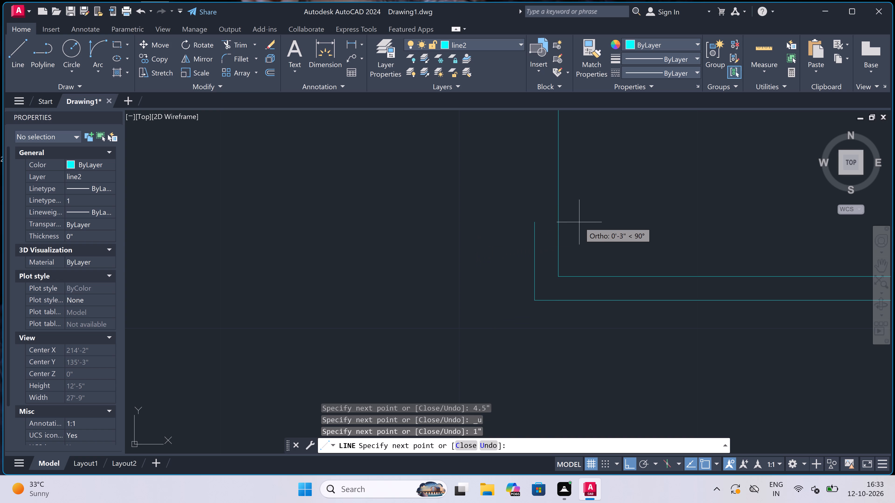
scroll(523, 232, "down", 5)
scroll(519, 176, "up", 2)
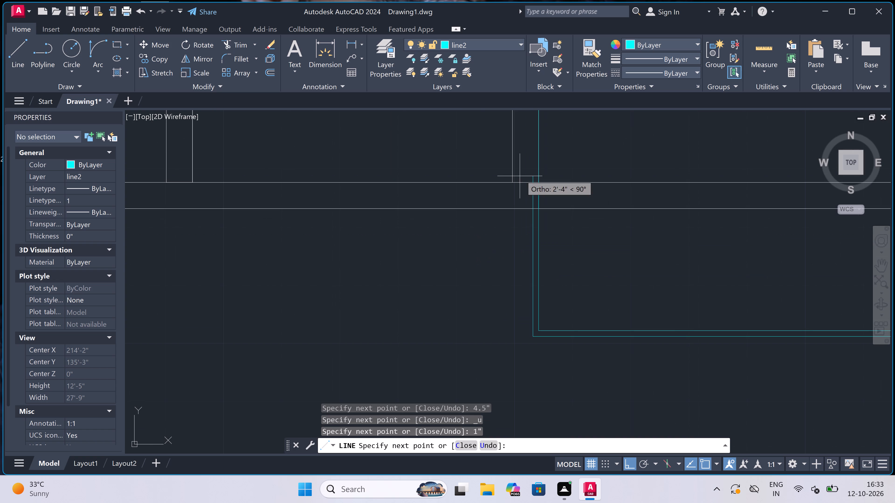
left_click(532, 183)
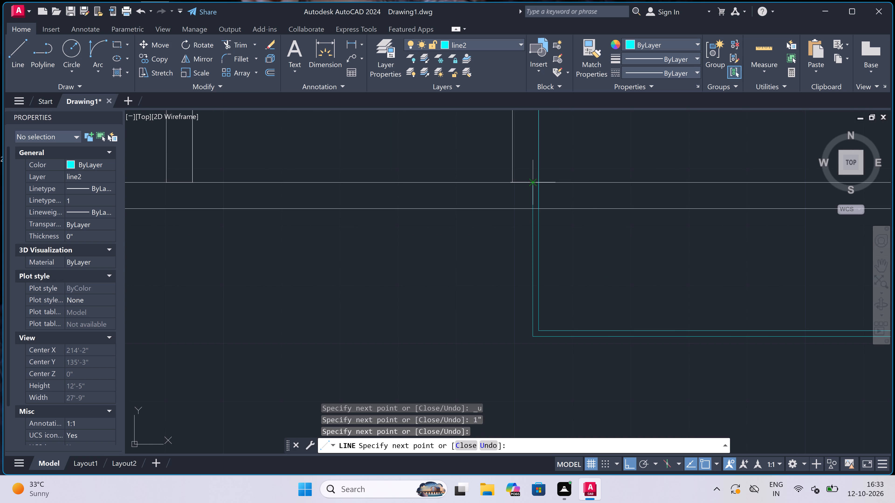
key("Escape")
Trim both bottom wall lines between the projection's inner side edges.
type("tr")
key("space")
scroll(517, 221, "down", 2)
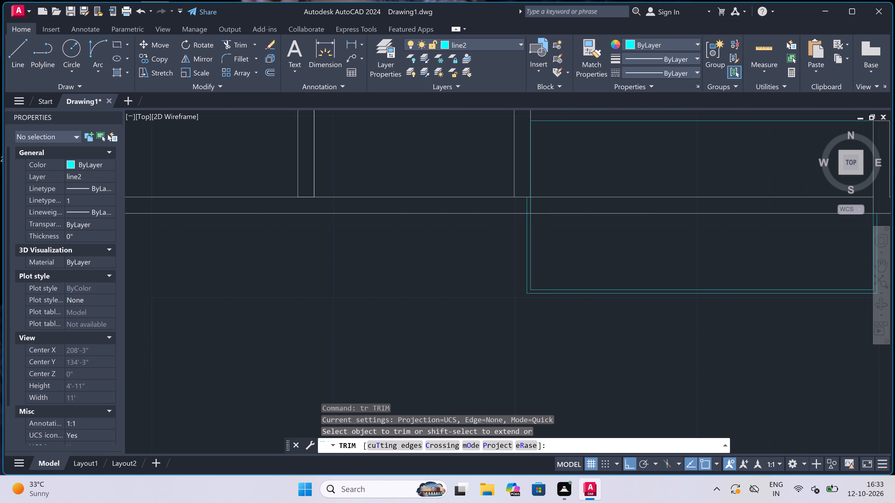
left_click(575, 191)
left_click(568, 227)
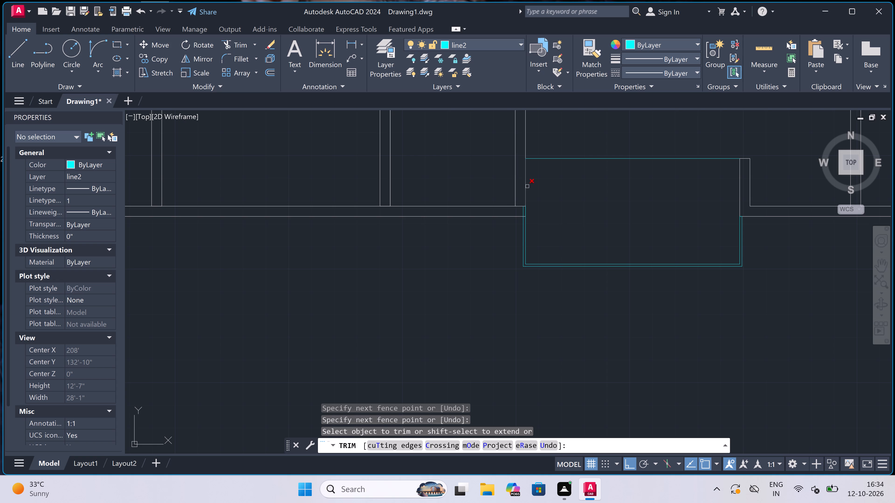
At the projection's west side, trim the bottom wall's upper line between the two outlines and the outer outline's part within the wall thickness.
scroll(531, 185, "down", 1)
scroll(695, 169, "up", 2)
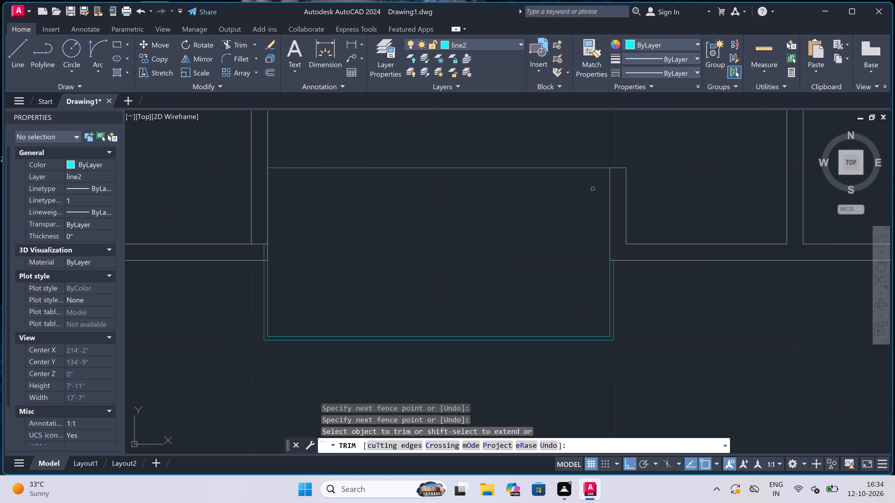
scroll(214, 255, "up", 2)
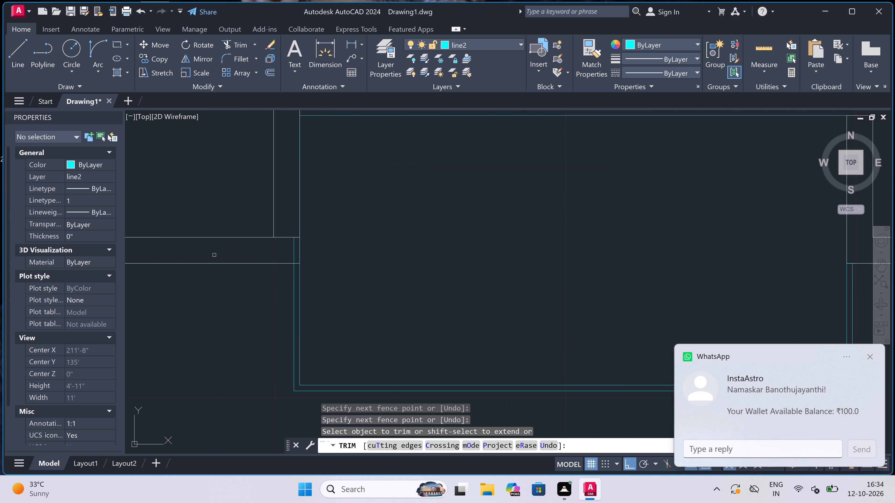
scroll(279, 247, "up", 2)
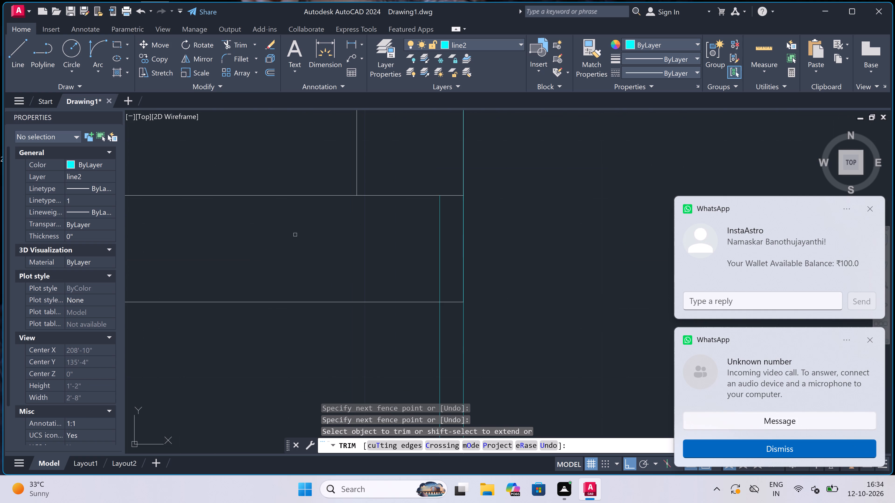
left_click(445, 180)
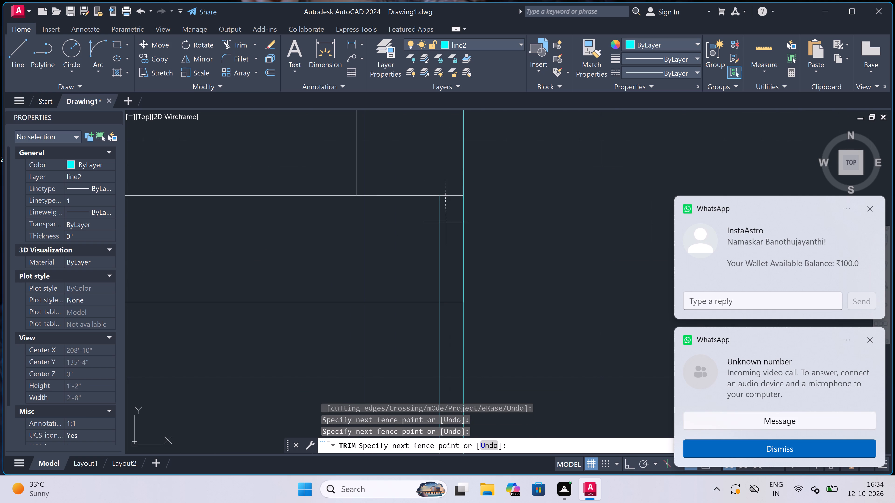
left_click(451, 282)
left_click_drag(446, 271, 444, 271)
left_click(365, 270)
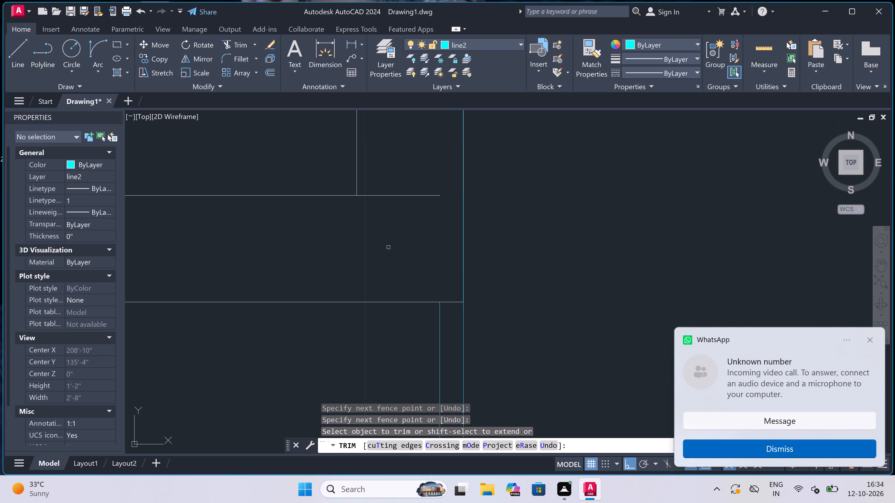
Trim the vertical lines on the projection's west inner edge above the bottom wall's upper line.
scroll(388, 247, "down", 2)
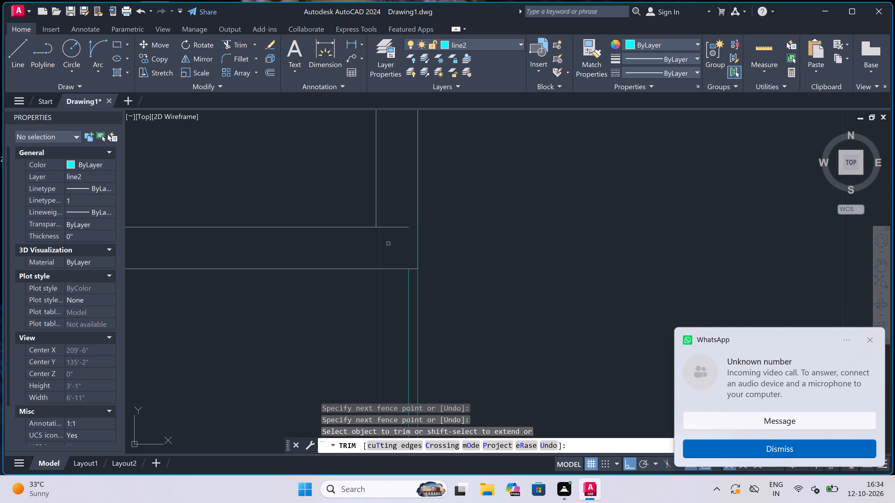
scroll(388, 244, "down", 4)
scroll(389, 244, "up", 3)
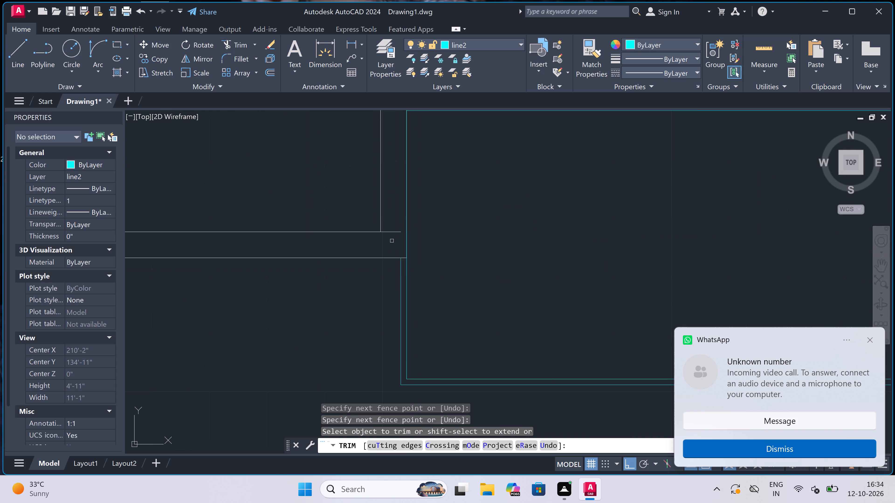
left_click(403, 204)
left_click(429, 202)
Trim the vertical line on the projection's west inner edge within the bottom wall's thickness.
scroll(407, 208, "down", 2)
scroll(408, 208, "up", 3)
left_click(400, 258)
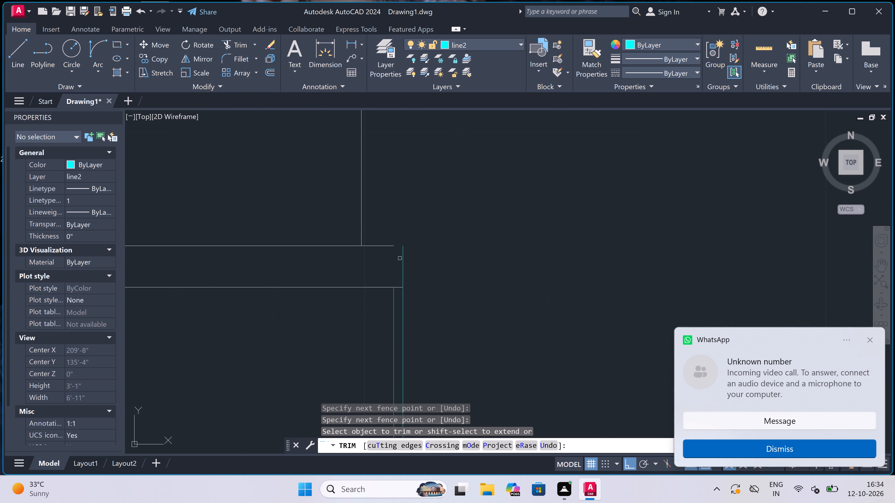
left_click(423, 259)
scroll(374, 269, "down", 3)
scroll(387, 197, "up", 1)
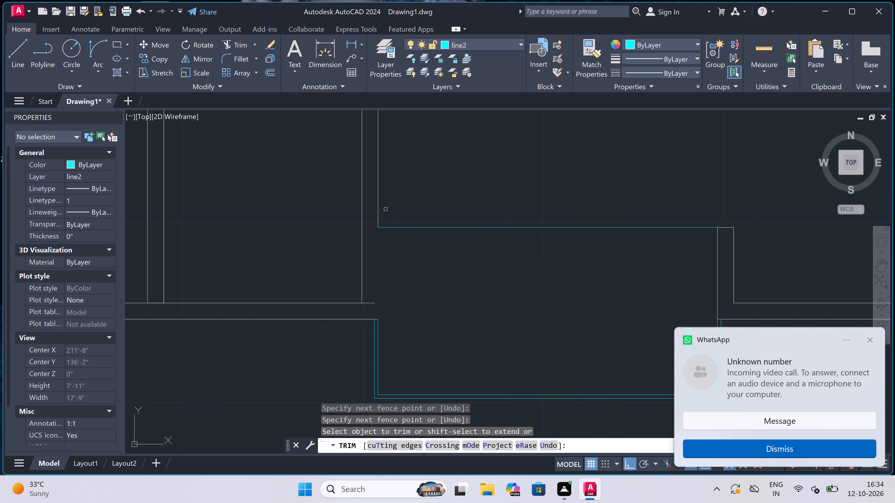
key("Escape")
On layer 0, draw a vertical line from the projection's northwest corner down to the bottom wall's lower line.
left_click(477, 42)
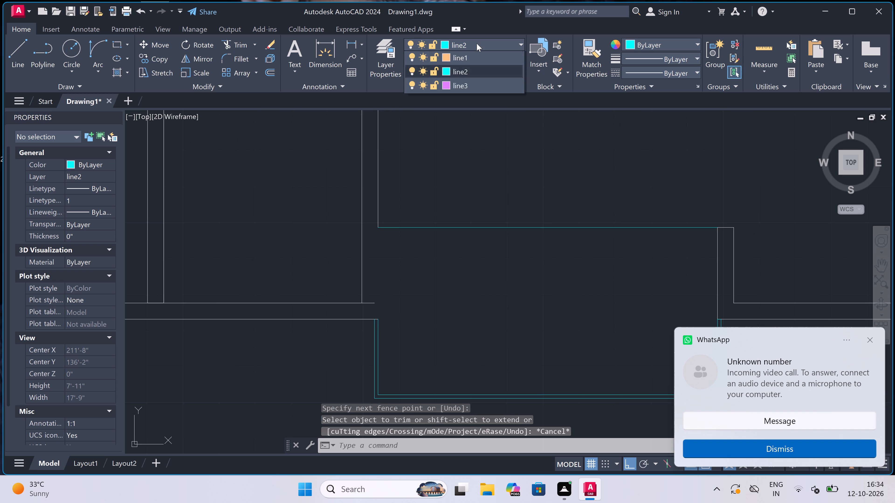
left_click(472, 53)
key("l")
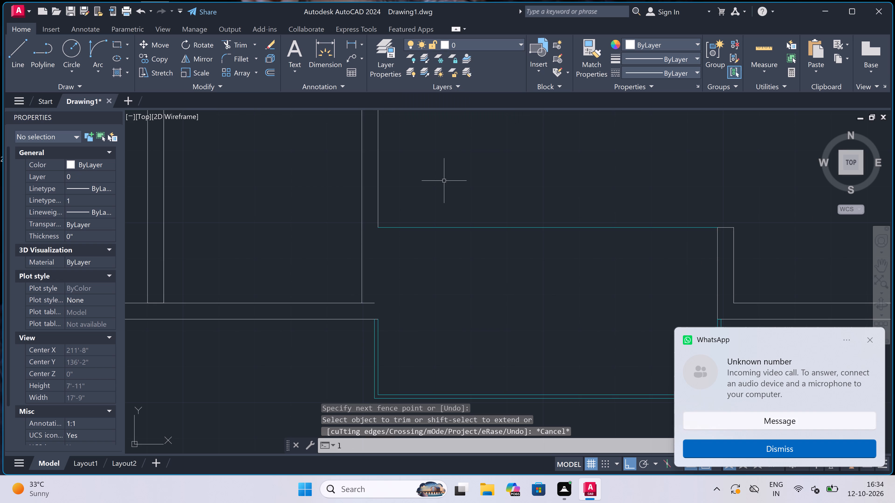
key("space")
left_click_drag(379, 230, 380, 235)
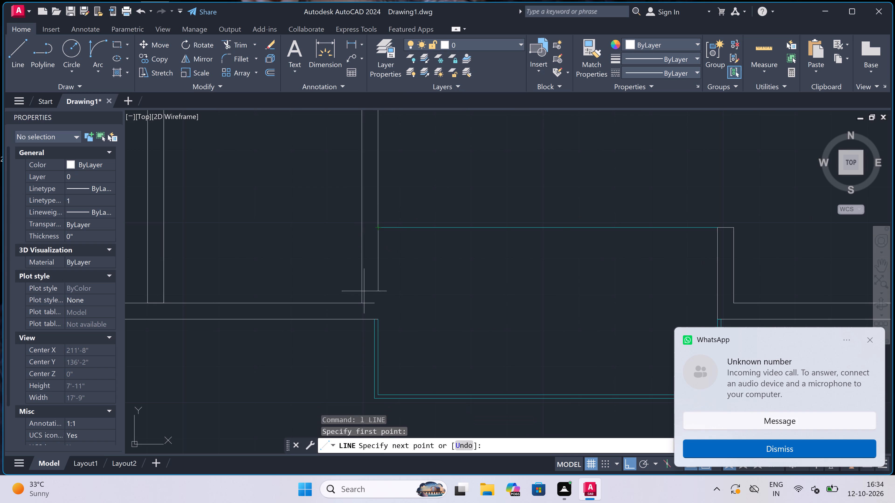
scroll(364, 298, "up", 1)
left_click(388, 332)
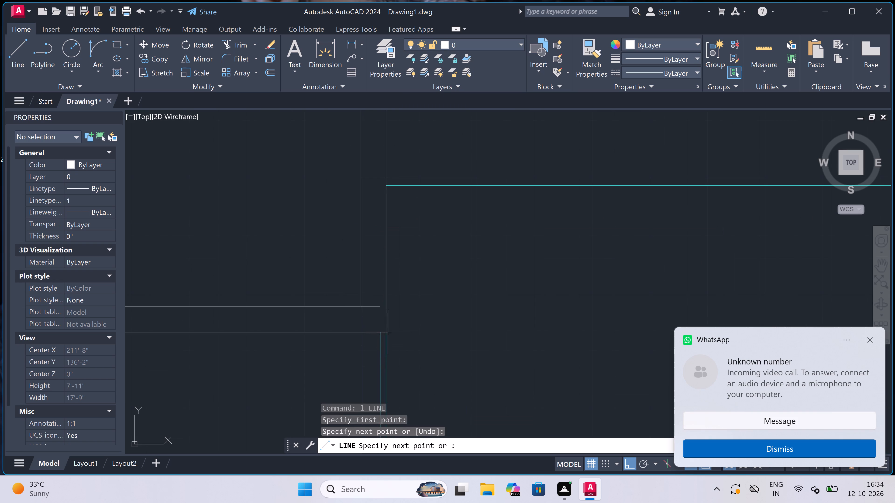
key("Escape")
Trim the stub of the bottom wall's upper line inside the vertical wall at the projection's west side.
key("t")
key("r")
key("space")
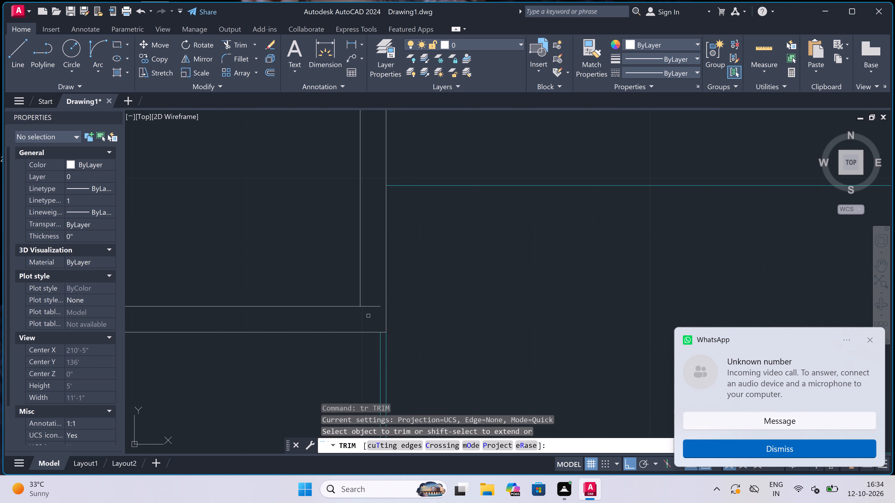
left_click_drag(368, 316, 369, 310)
left_click(372, 289)
scroll(372, 289, "down", 3)
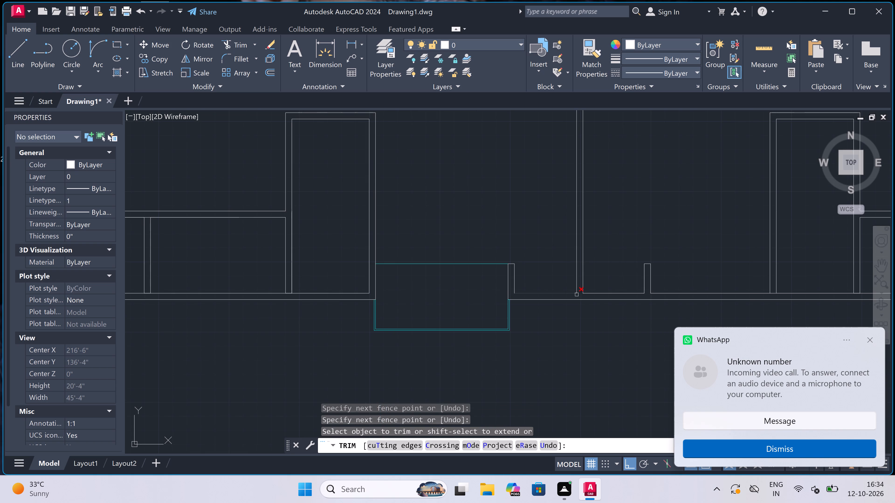
key("Escape")
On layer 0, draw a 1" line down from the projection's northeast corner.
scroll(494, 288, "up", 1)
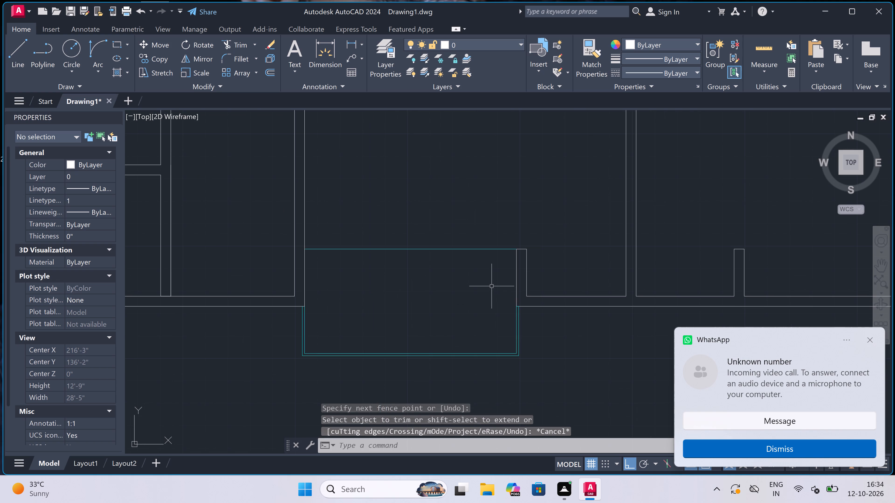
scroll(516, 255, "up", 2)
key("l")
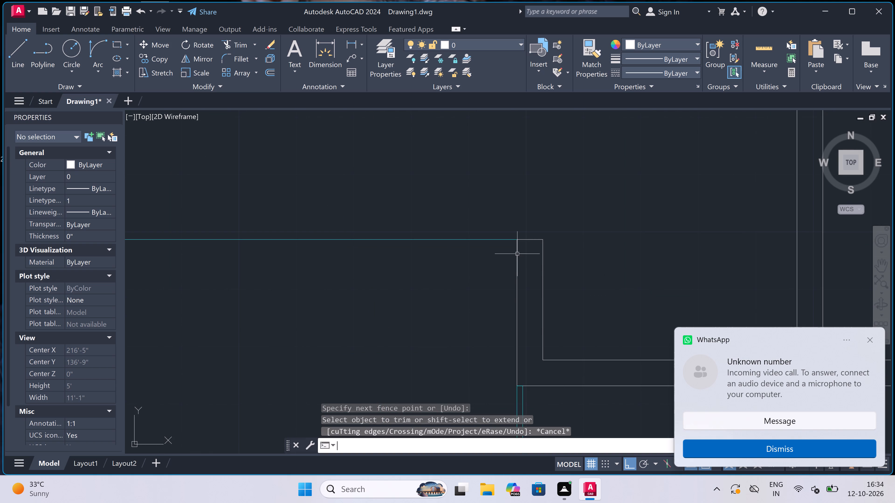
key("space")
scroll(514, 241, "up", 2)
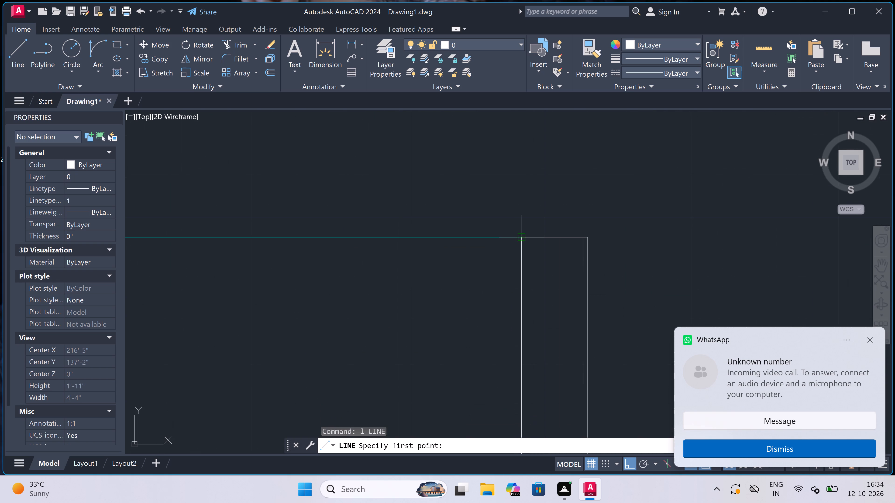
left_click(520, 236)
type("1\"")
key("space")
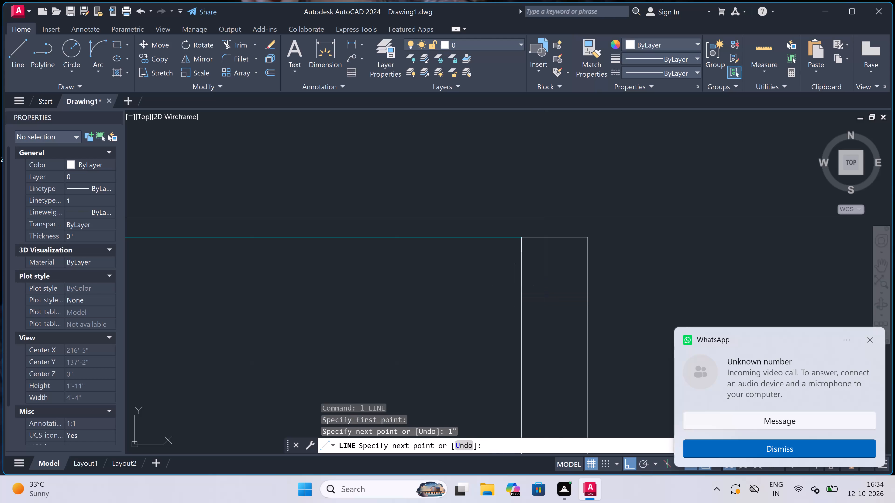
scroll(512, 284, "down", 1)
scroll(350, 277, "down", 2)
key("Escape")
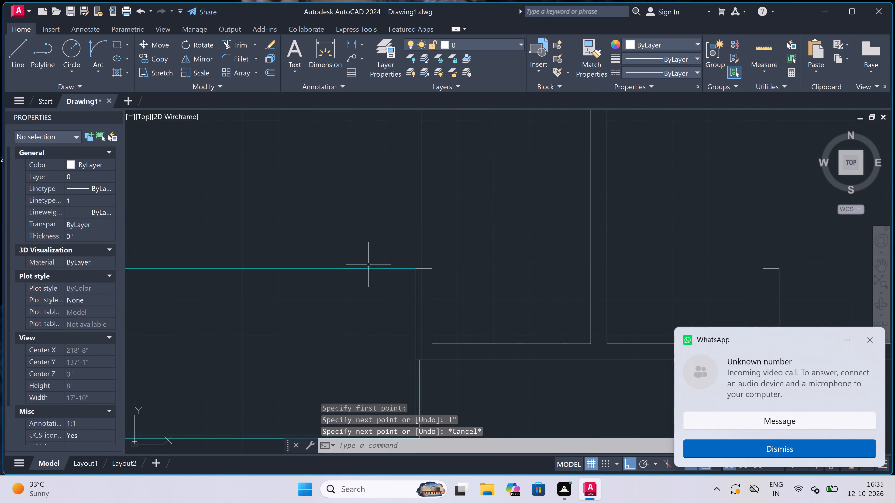
On layer line2, draw a line 1" down from the projection's northeast corner and west to the wall face, parallel to the top edge.
left_click(469, 43)
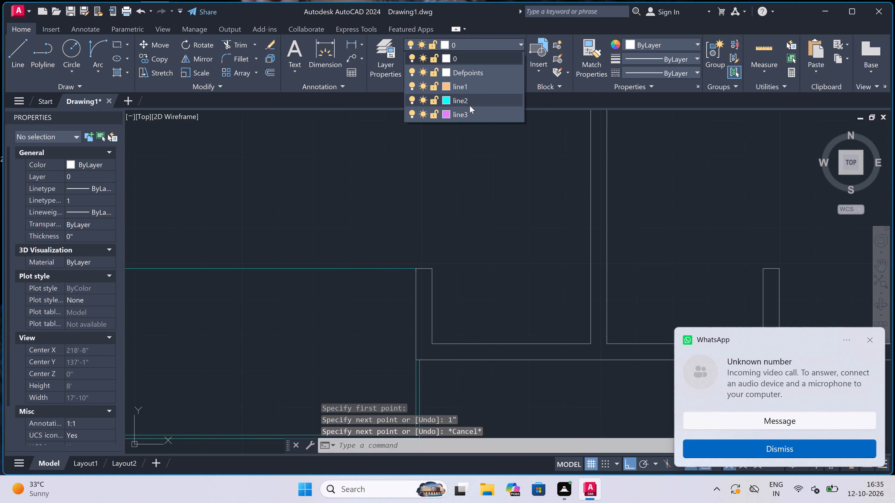
left_click(471, 95)
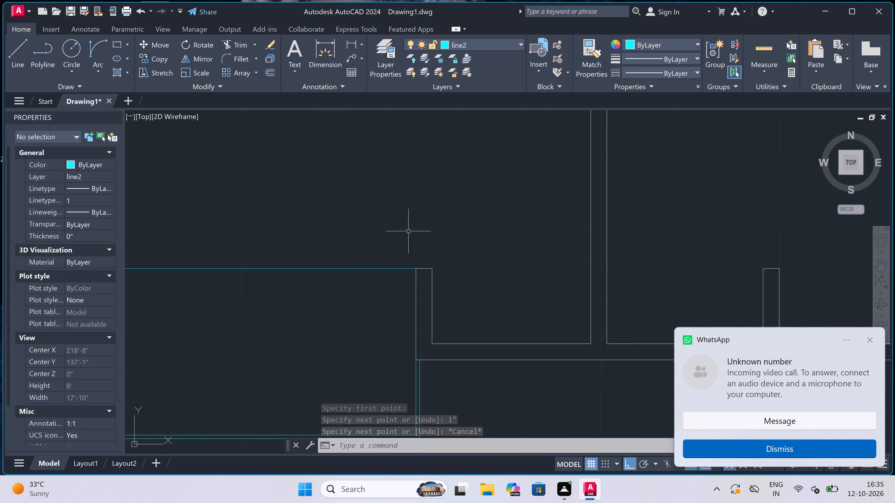
scroll(413, 271, "up", 3)
key("space")
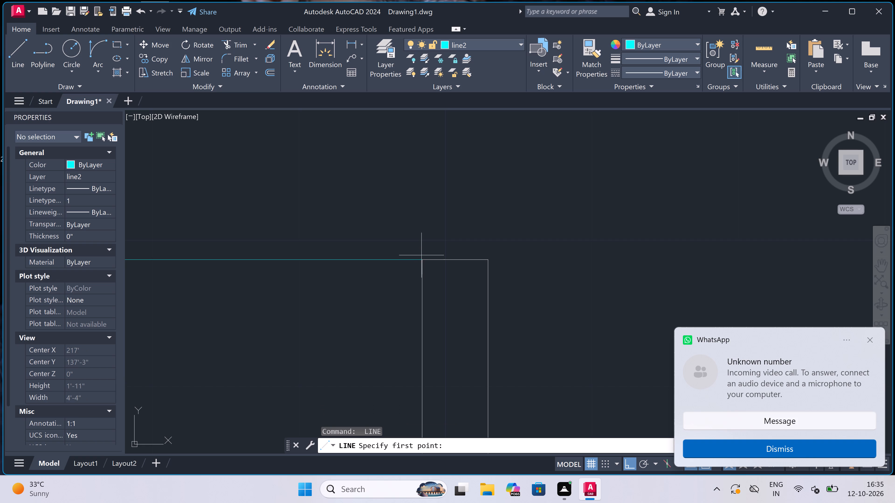
left_click(422, 258)
type("1\"")
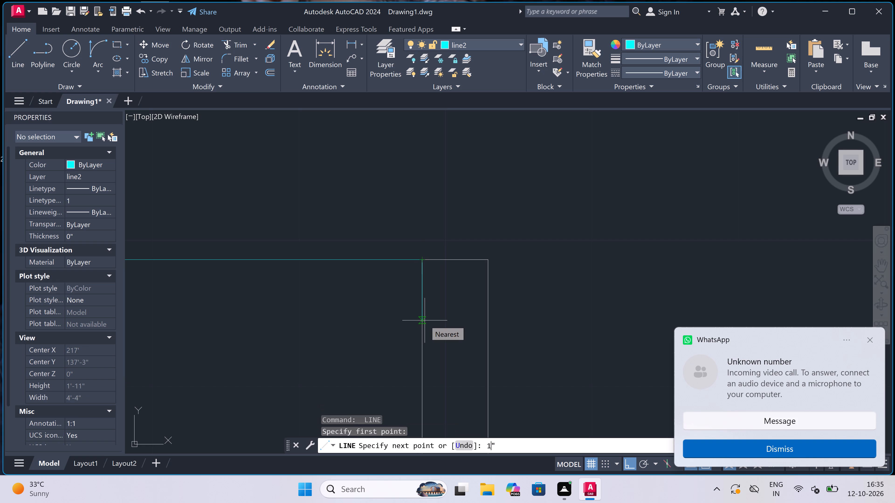
key("space")
scroll(421, 316, "down", 4)
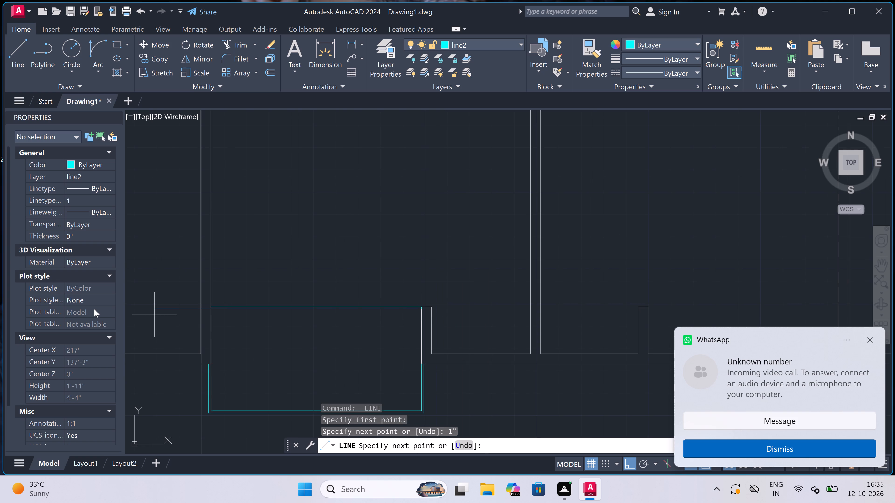
scroll(138, 317, "up", 4)
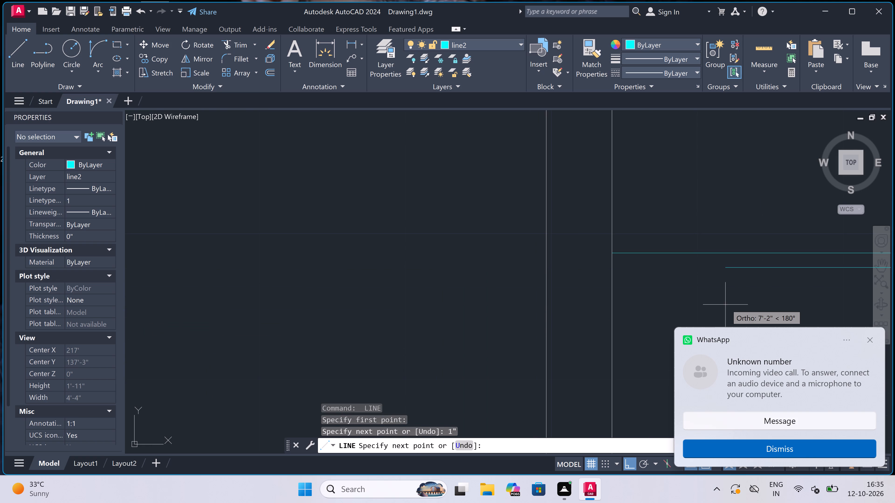
left_click(609, 268)
key("Escape")
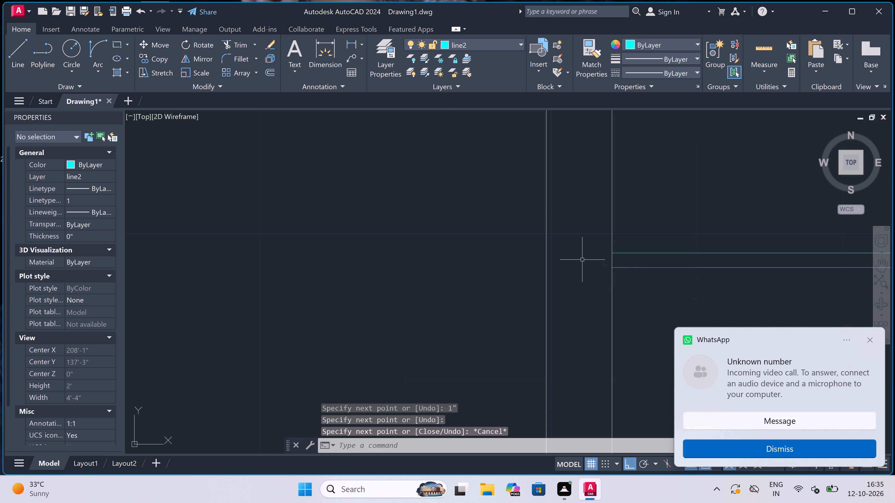
scroll(430, 229, "down", 4)
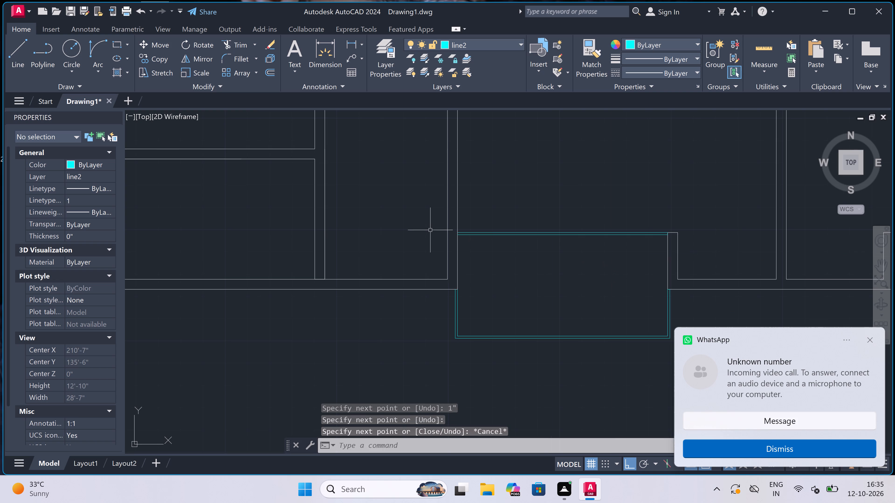
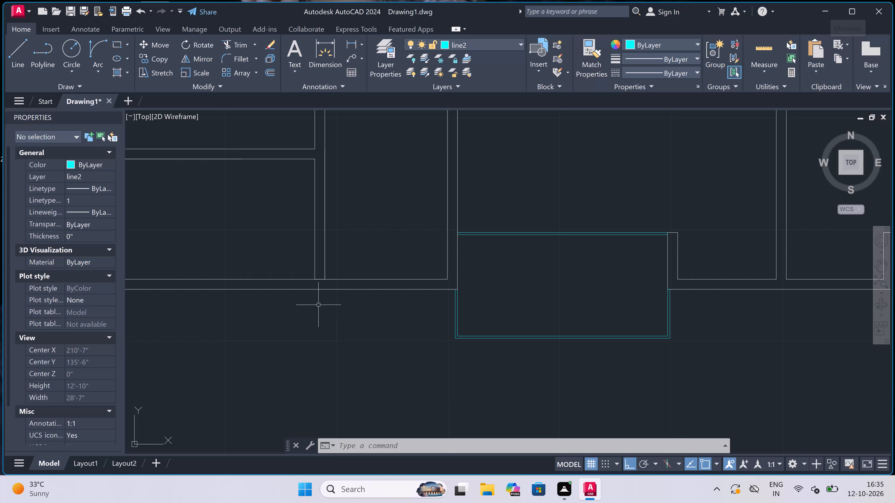
Copy the line2 projection's double outline east along the bottom wall to the lower corner below the next short wall's east face.
scroll(333, 311, "up", 3)
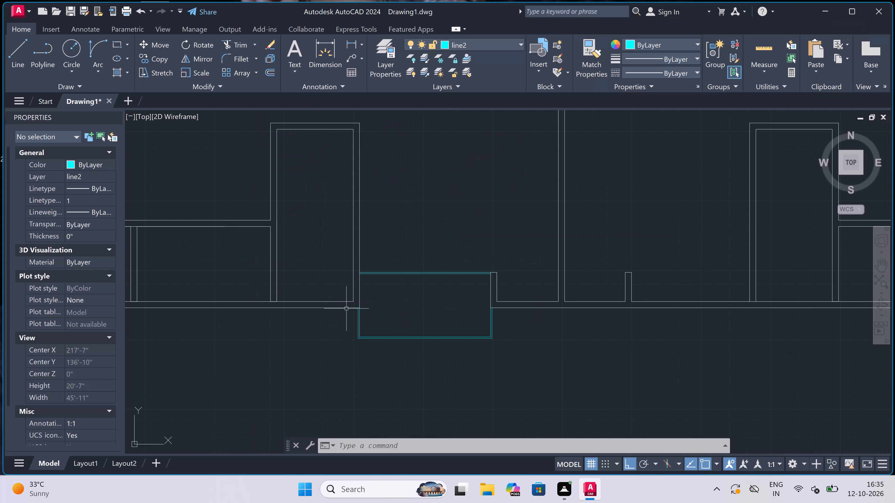
scroll(434, 325, "up", 1)
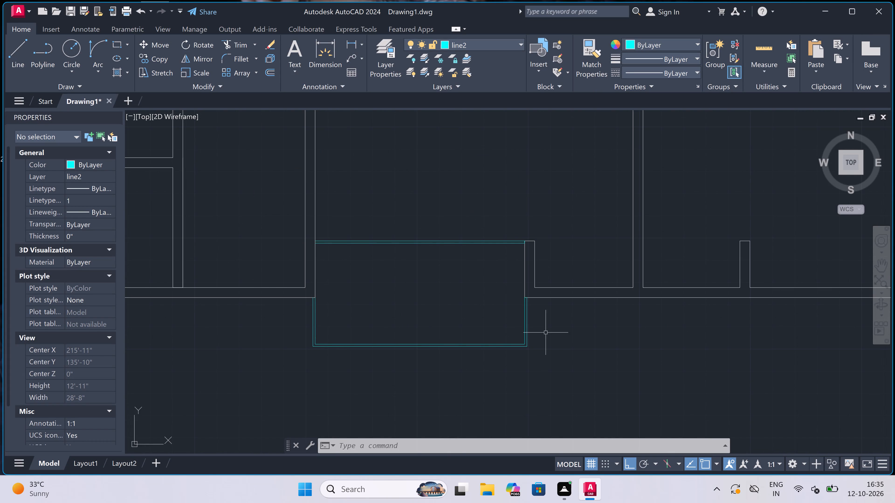
left_click_drag(544, 320, 542, 323)
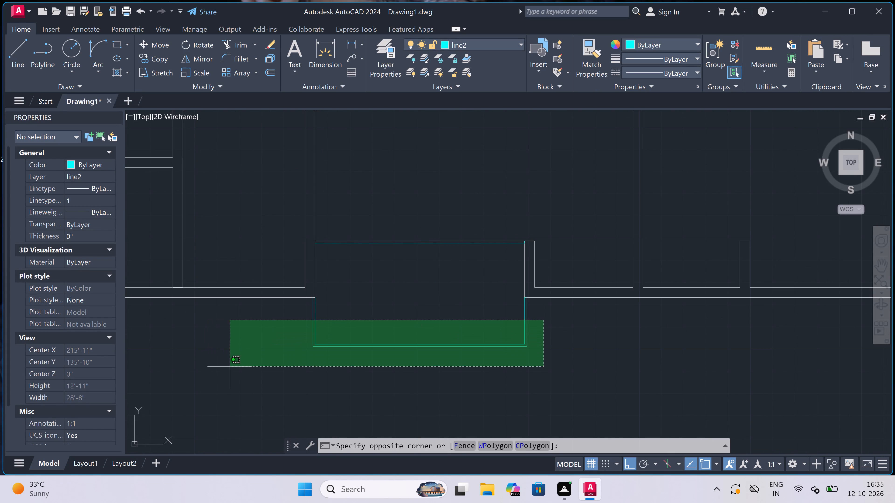
left_click(235, 364)
double_click(388, 236)
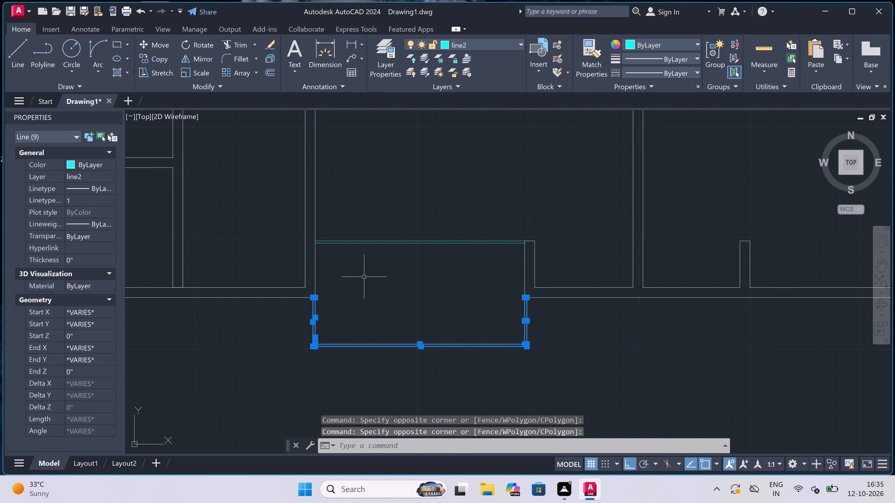
left_click(364, 277)
left_click(414, 204)
left_click(458, 179)
left_click(457, 183)
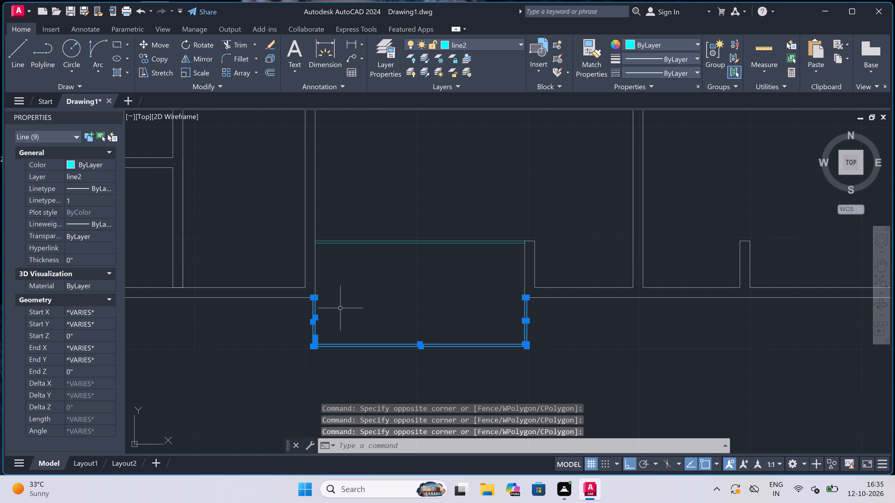
left_click_drag(440, 211, 437, 215)
left_click_drag(434, 221, 432, 224)
left_click_drag(449, 224, 449, 226)
left_click(416, 256)
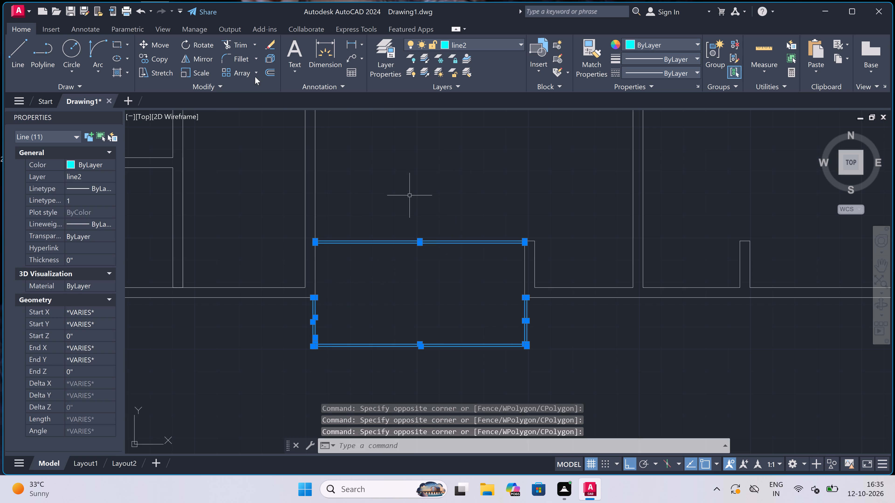
left_click(149, 58)
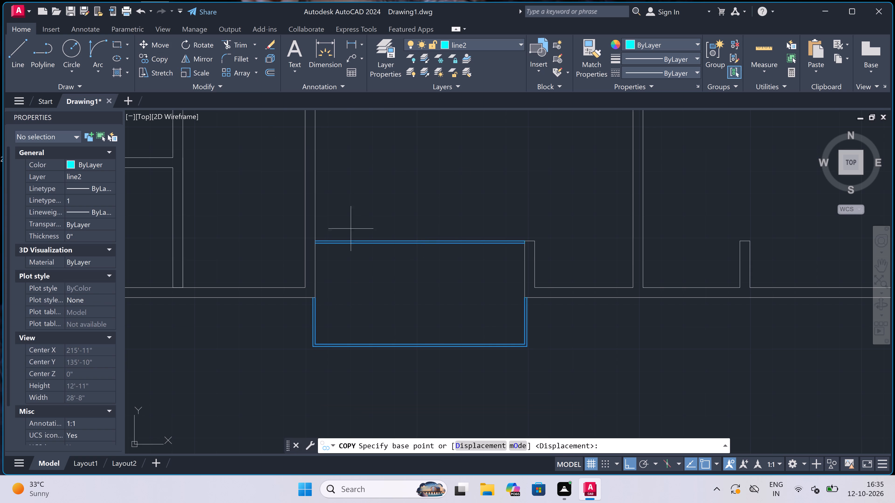
scroll(392, 291, "down", 1)
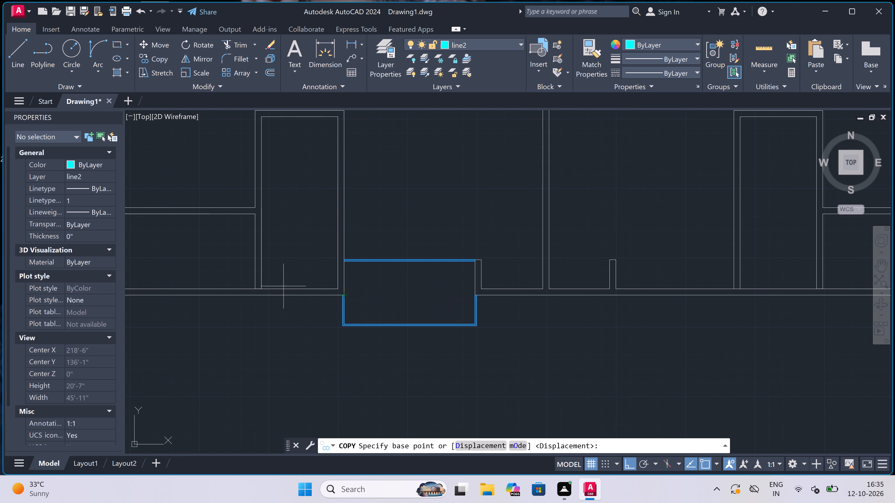
scroll(313, 292, "up", 3)
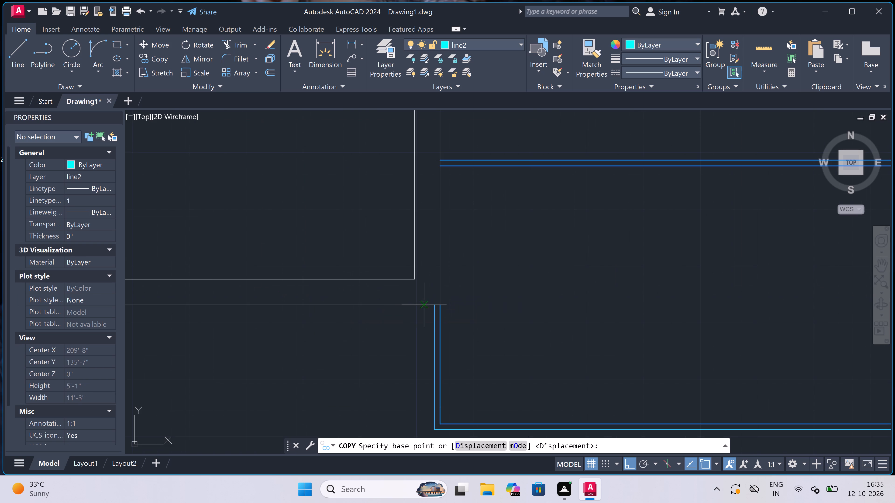
left_click(437, 306)
scroll(272, 307, "down", 4)
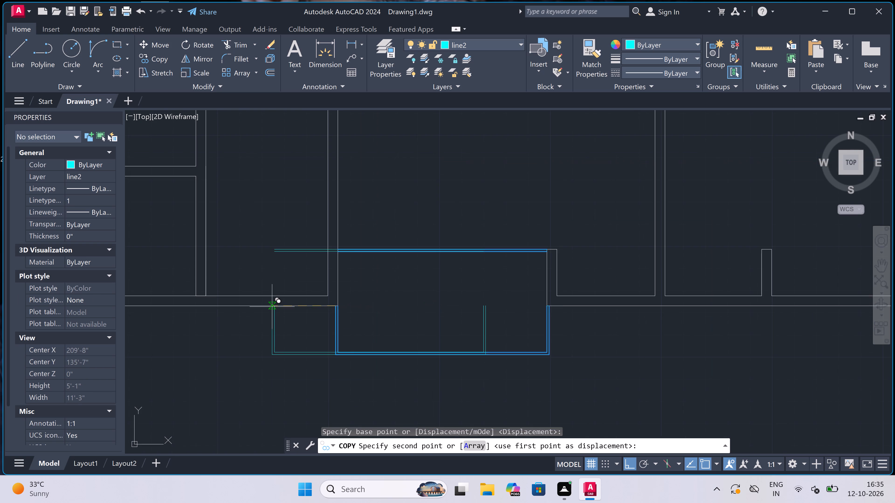
scroll(492, 309, "up", 2)
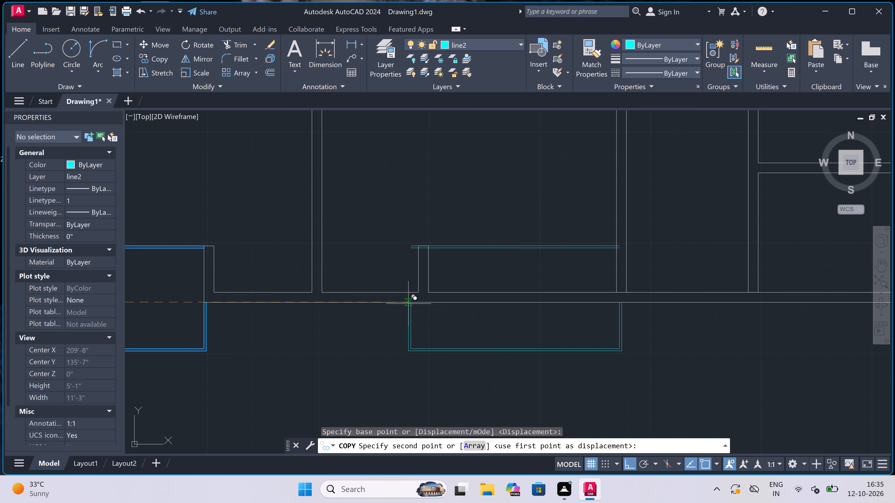
scroll(427, 302, "up", 1)
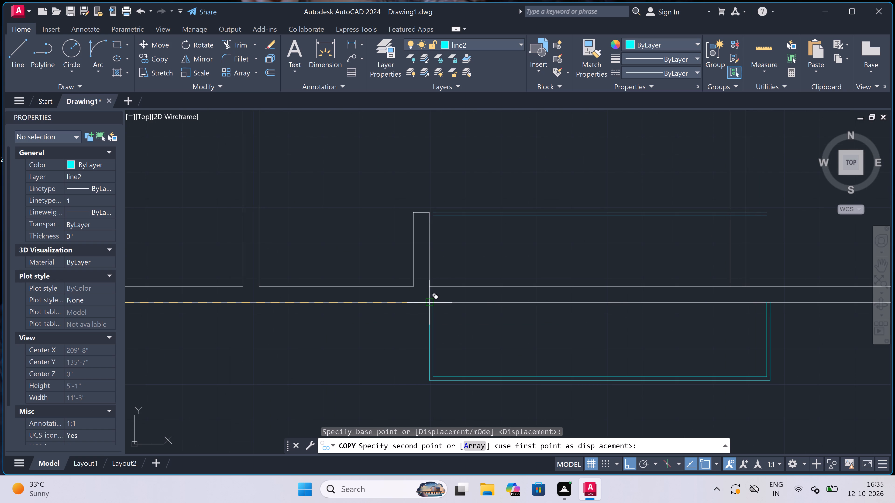
scroll(424, 300, "up", 1)
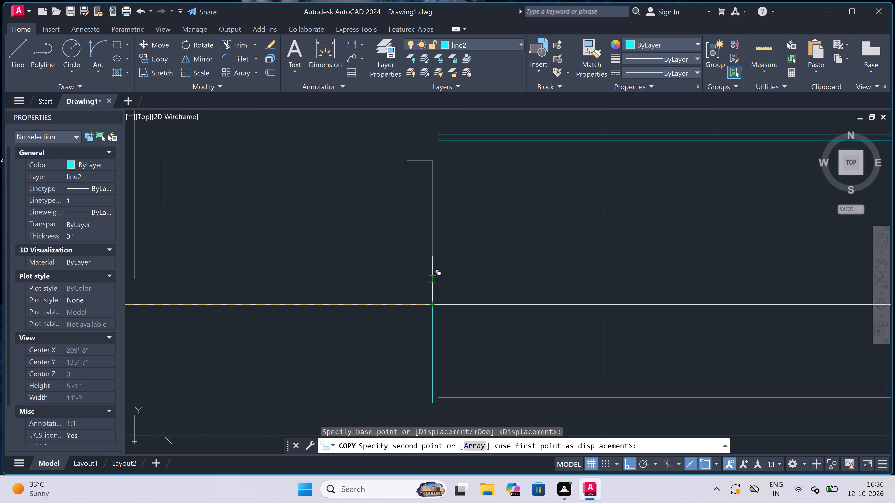
left_click(433, 304)
scroll(322, 305, "down", 3)
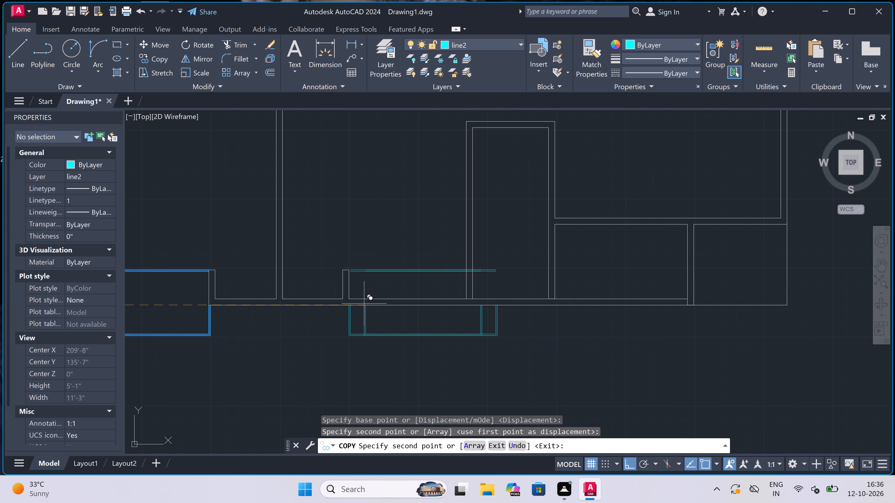
key("Escape")
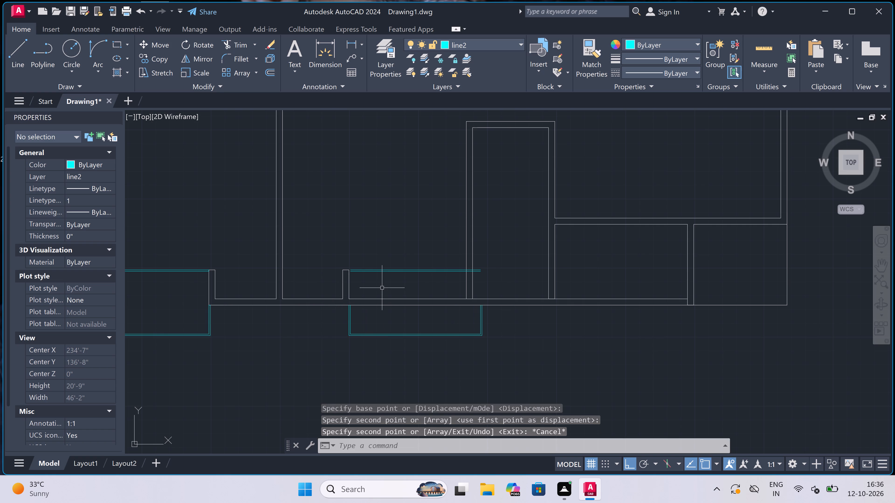
Extend the copied projection's two top lines west to the short wall's east face.
key("e")
key("x")
key("space")
left_click(381, 284)
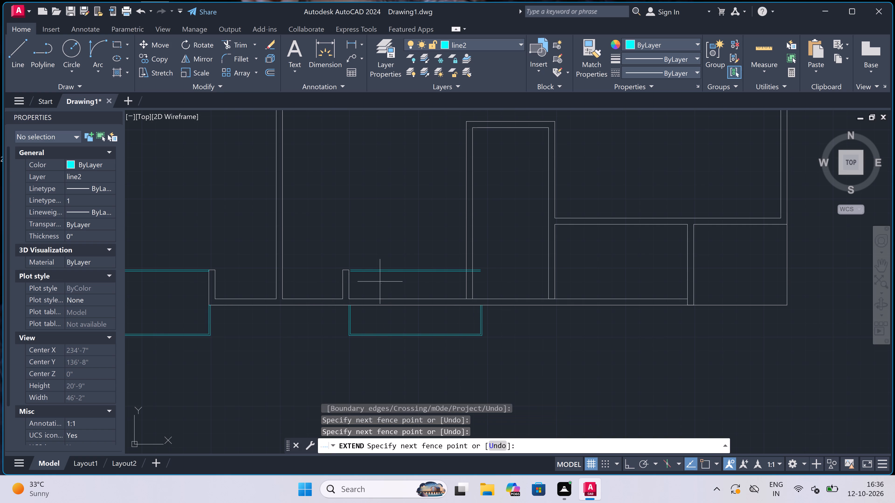
double_click(364, 248)
scroll(347, 270, "up", 1)
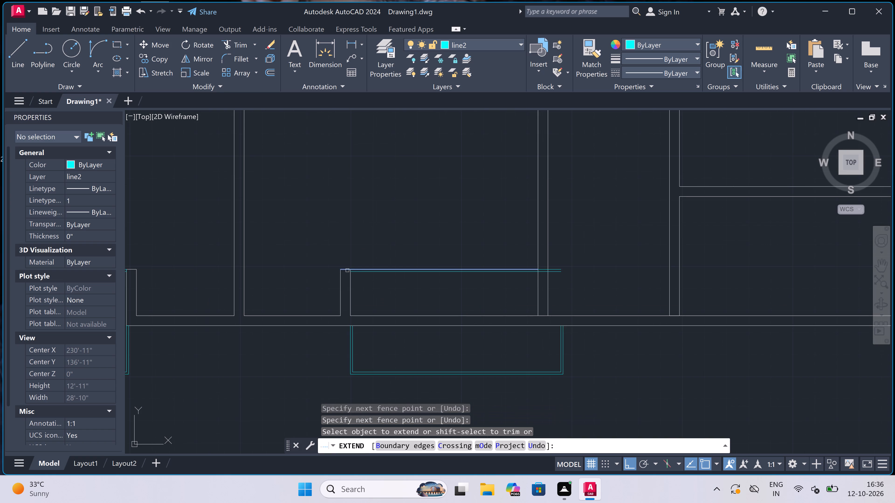
key("Escape")
Trim the copied projection's two top lines where they run past the vertical wall's west face.
type("tr")
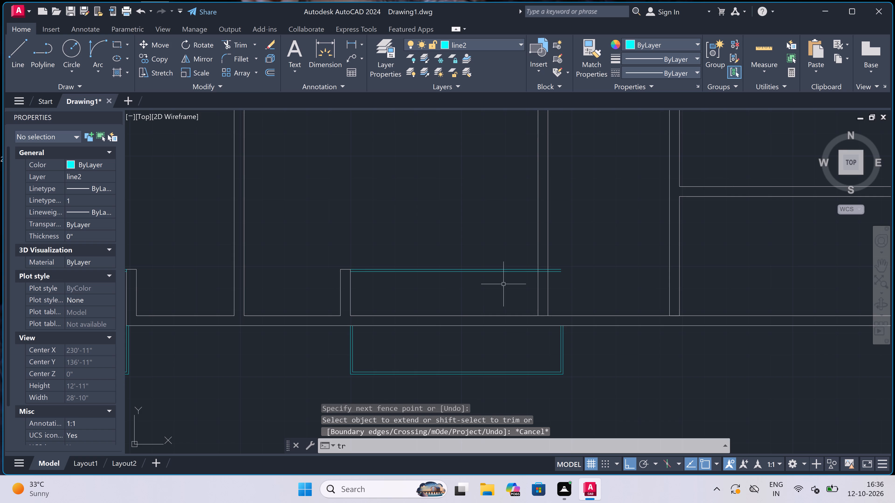
key("space")
scroll(535, 287, "up", 1)
left_click(544, 286)
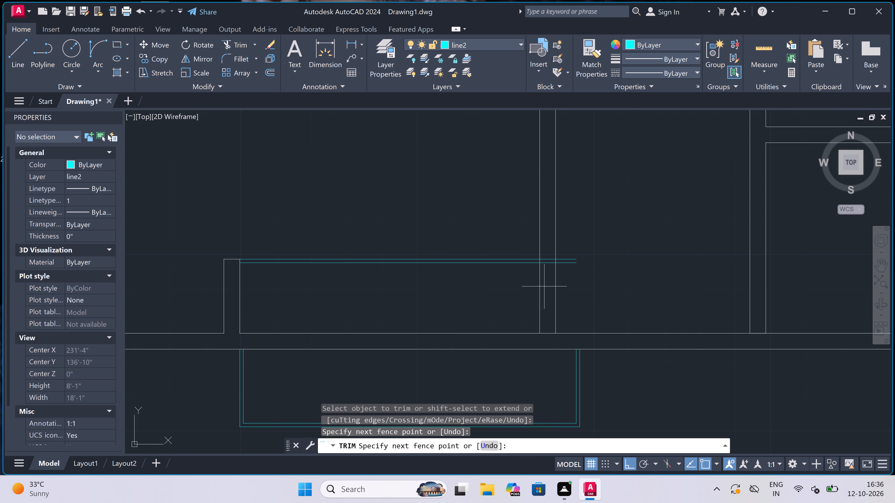
left_click(545, 248)
left_click(567, 283)
left_click(569, 252)
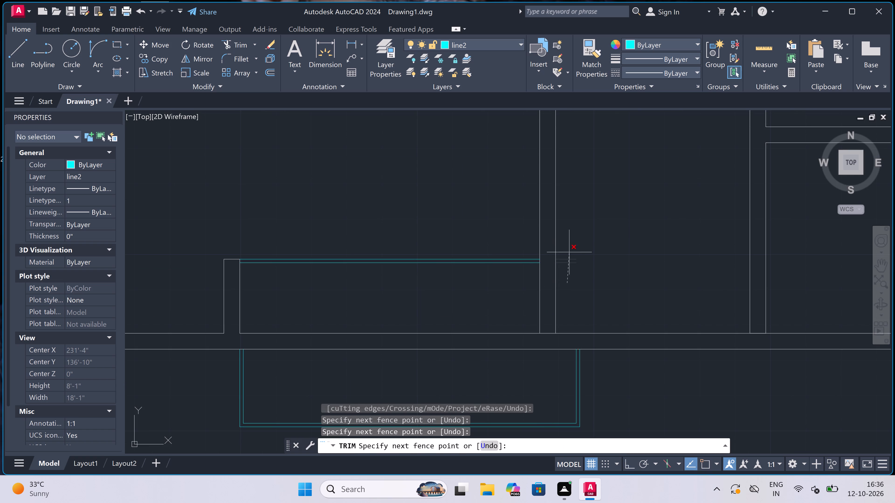
key("Escape")
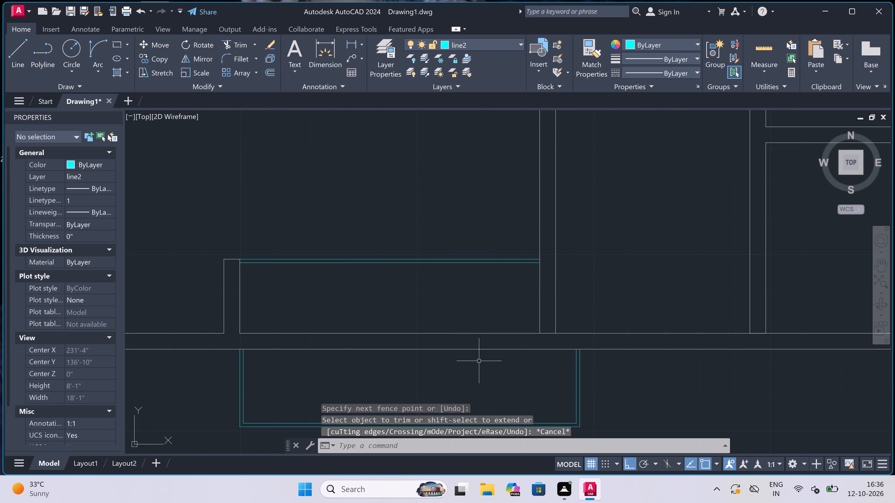
Extend the vertical wall's west line and the short wall's east line down to the bottom wall's lower line.
key("e")
key("x")
key("space")
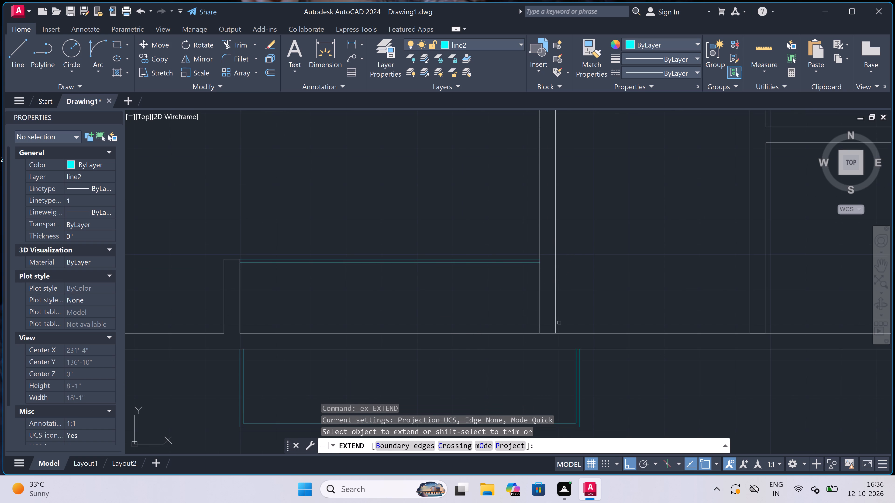
left_click_drag(543, 322, 538, 322)
double_click(494, 322)
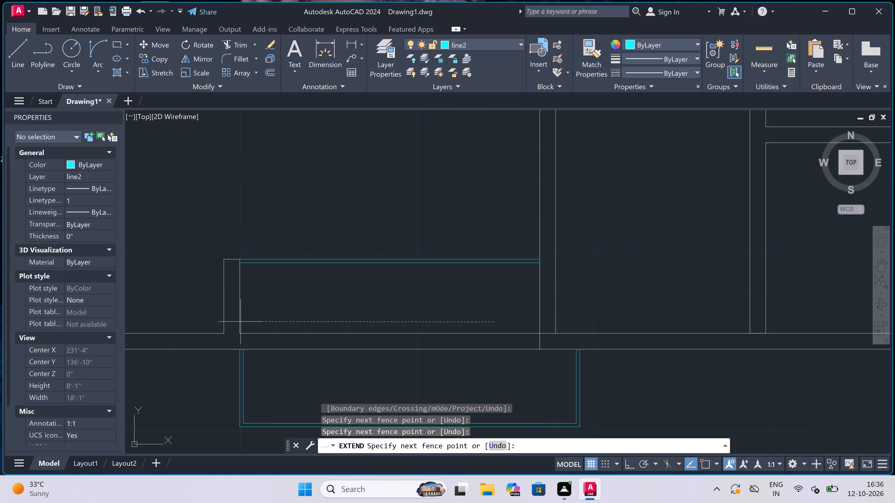
left_click(231, 321)
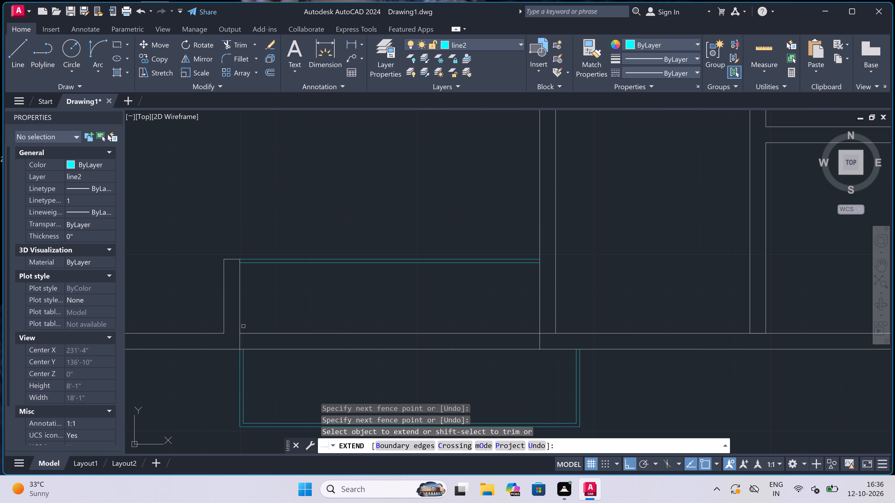
scroll(301, 343, "down", 2)
scroll(282, 349, "up", 1)
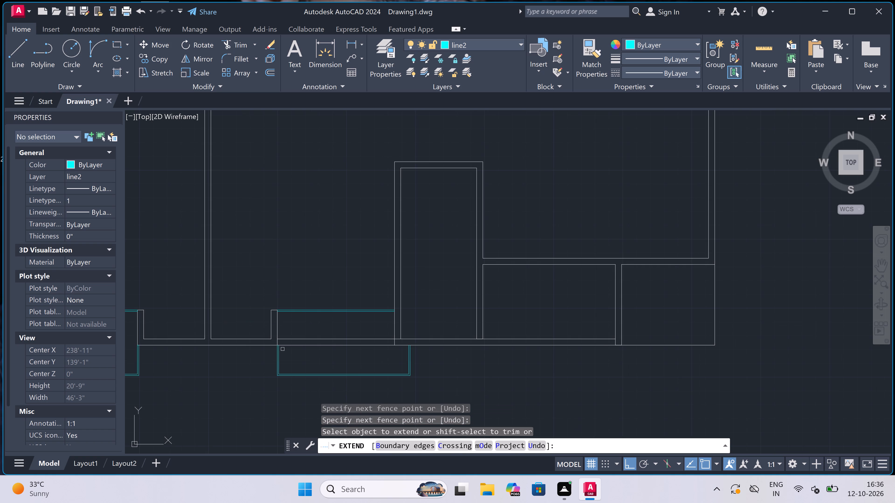
scroll(282, 349, "up", 1)
key("Escape")
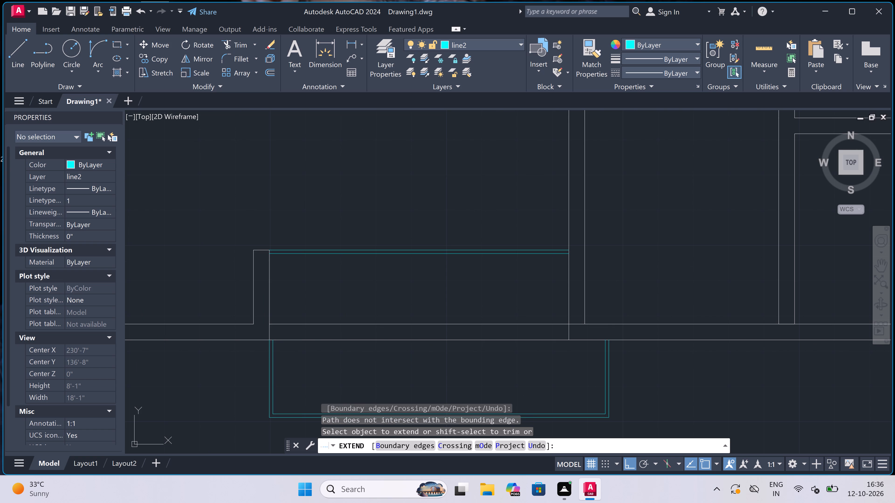
Move the copied projection's west and bottom double lines west until the inner west line aligns with the short wall's east face.
scroll(291, 350, "down", 3)
scroll(269, 364, "up", 3)
scroll(295, 345, "up", 1)
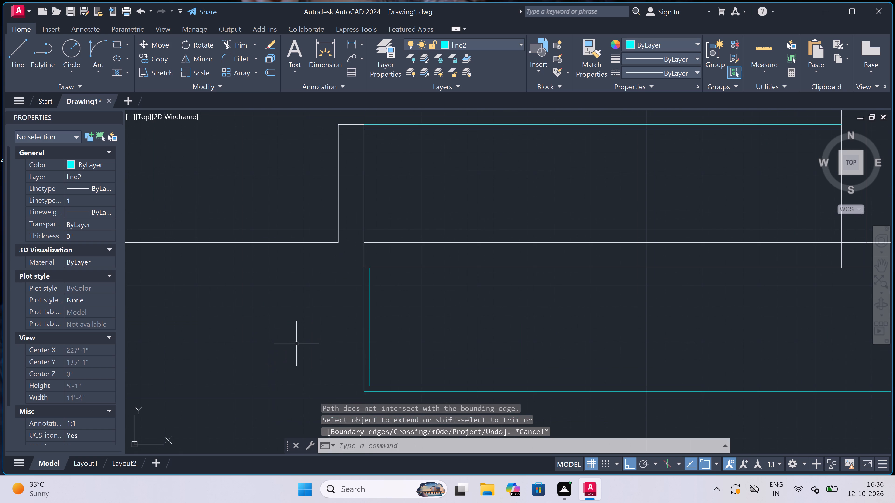
left_click(398, 316)
scroll(324, 360, "down", 1)
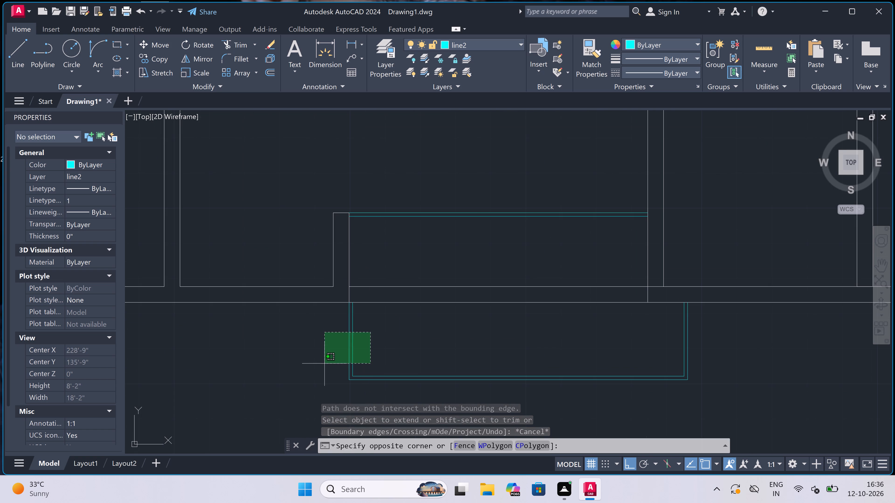
left_click(318, 387)
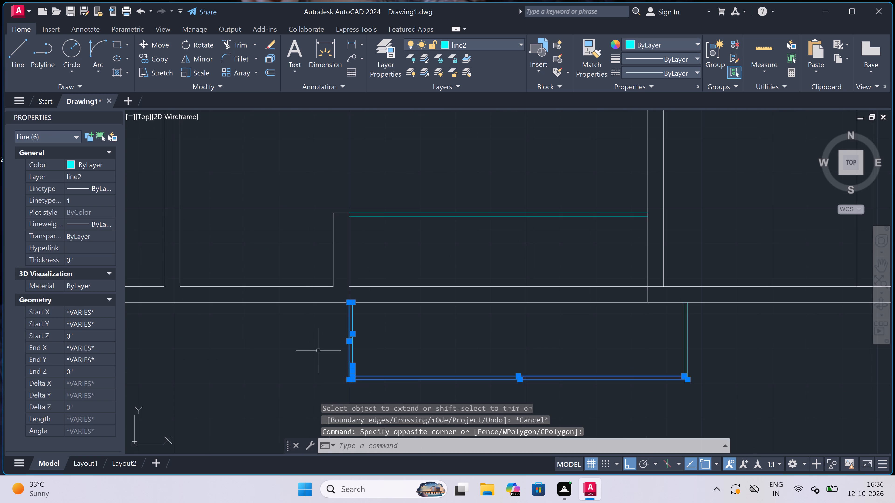
left_click(157, 41)
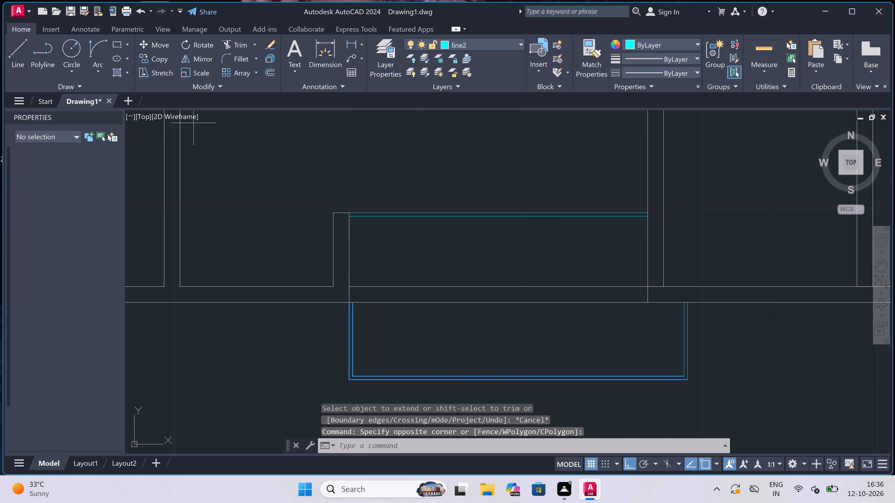
scroll(330, 308, "up", 3)
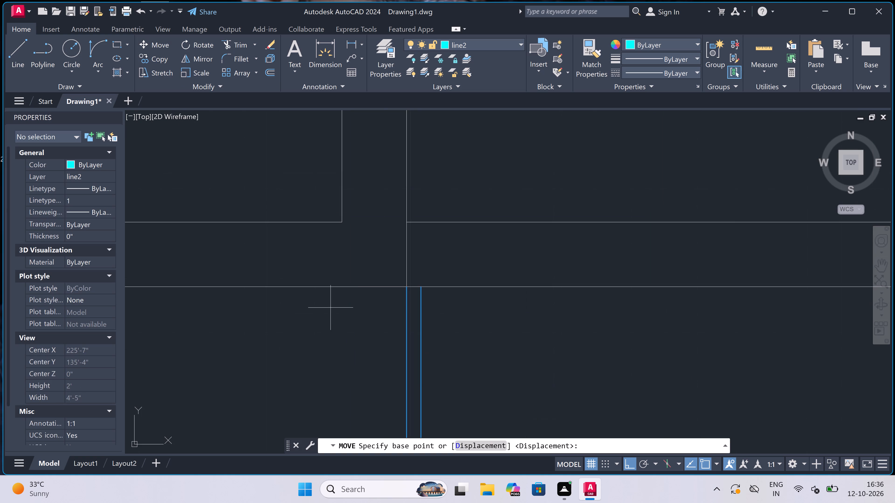
scroll(358, 303, "up", 1)
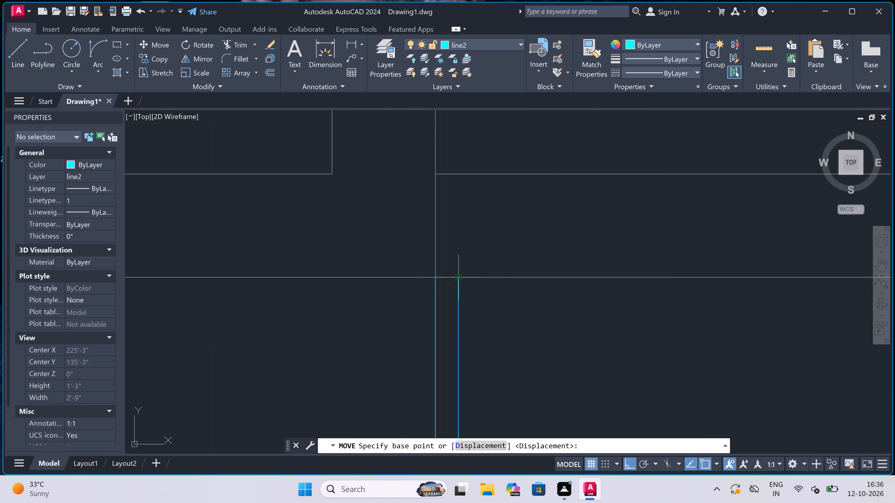
left_click(460, 275)
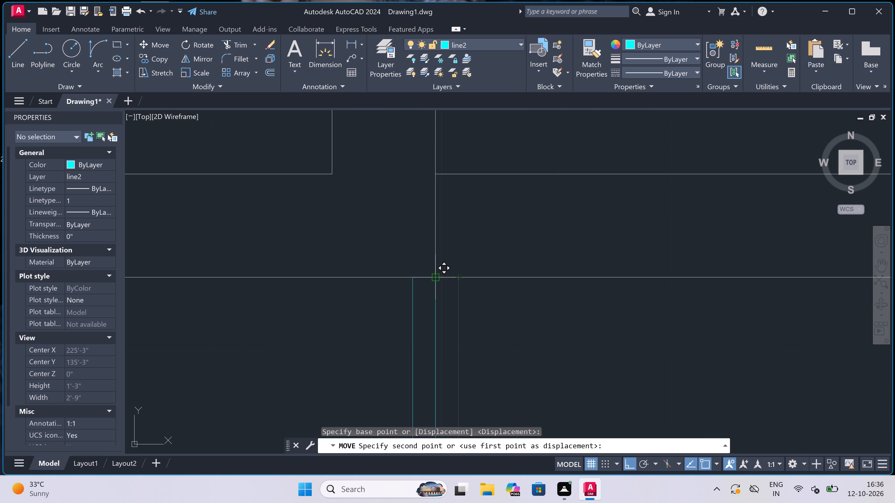
left_click(433, 276)
scroll(370, 285, "down", 5)
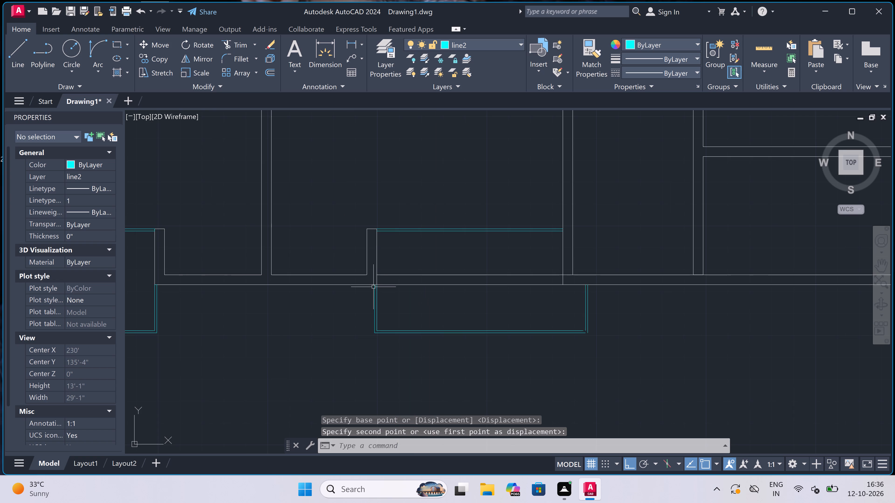
Erase the two east vertical lines of the copied projection below the bottom wall.
scroll(628, 309, "up", 3)
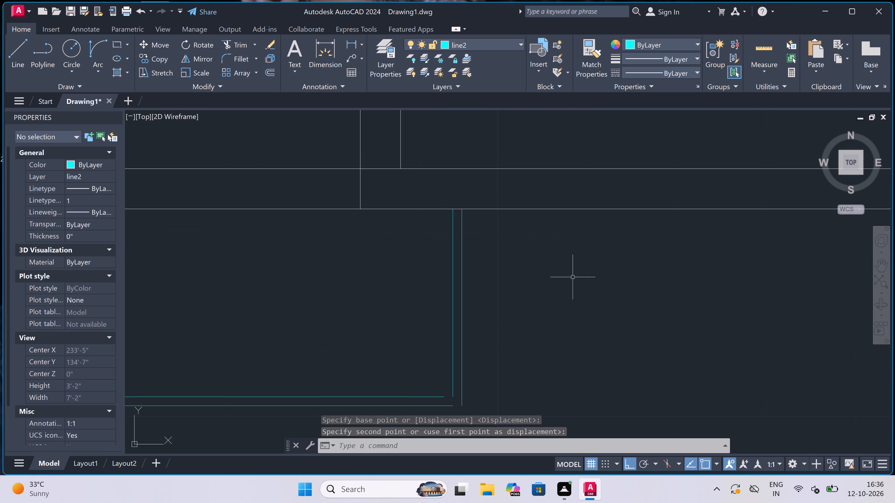
left_click_drag(559, 272, 549, 280)
left_click(343, 327)
key("Delete")
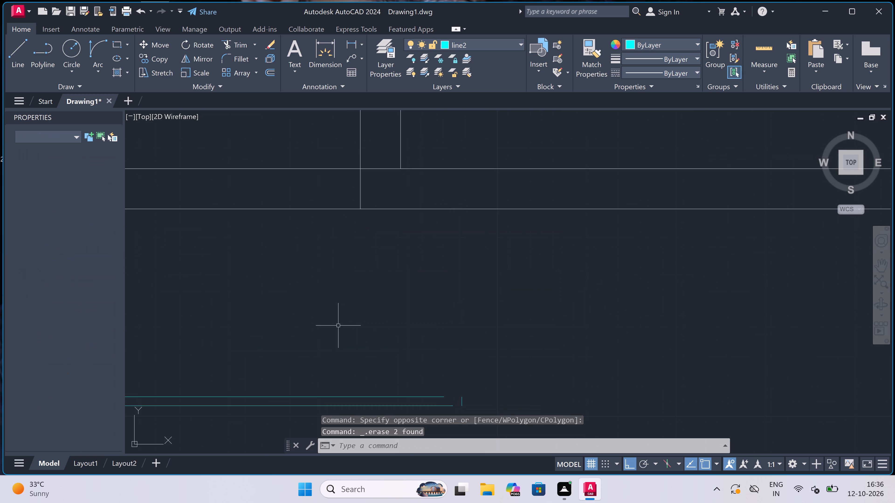
Draw the projection's east double line from the vertical wall's west face down to its bottom line, 1" east and back up to the wall.
type("l")
key("space")
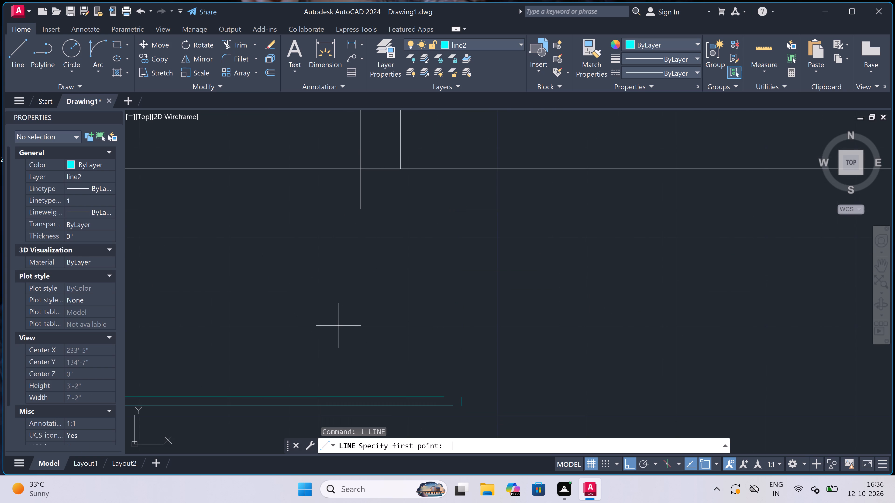
scroll(337, 323, "down", 2)
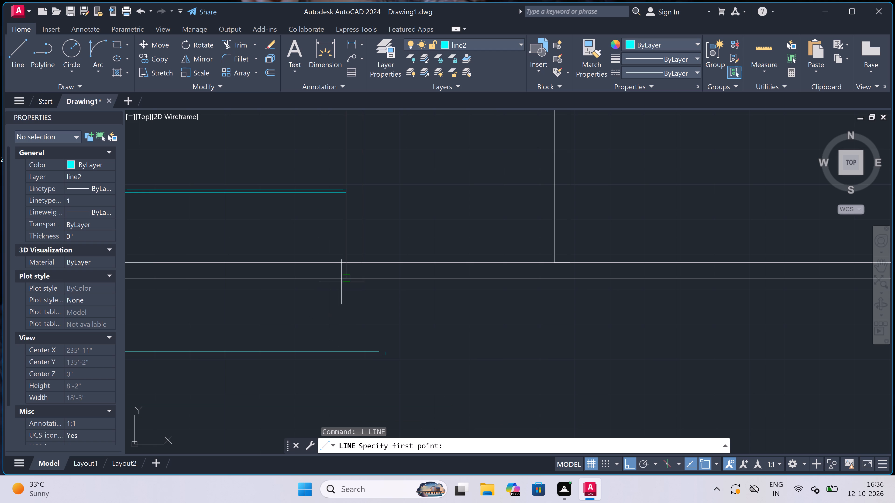
left_click(346, 276)
scroll(343, 346, "up", 3)
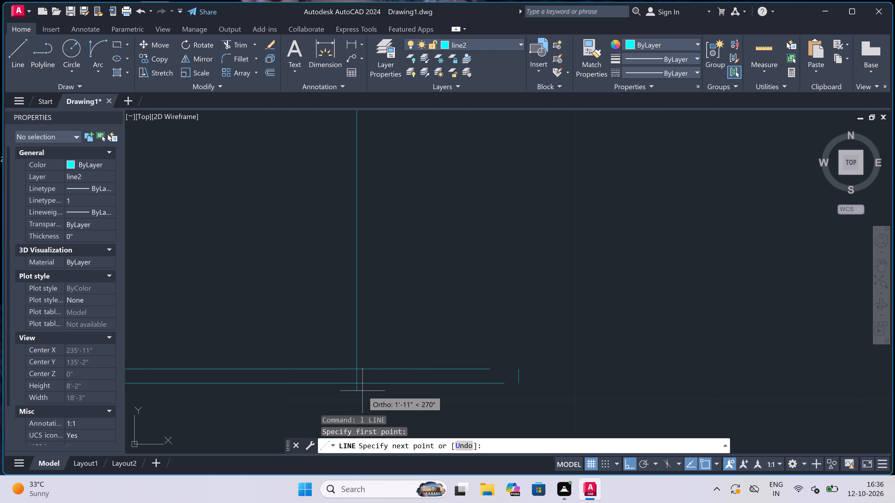
left_click(357, 384)
type("1\"")
key("space")
scroll(431, 375, "down", 3)
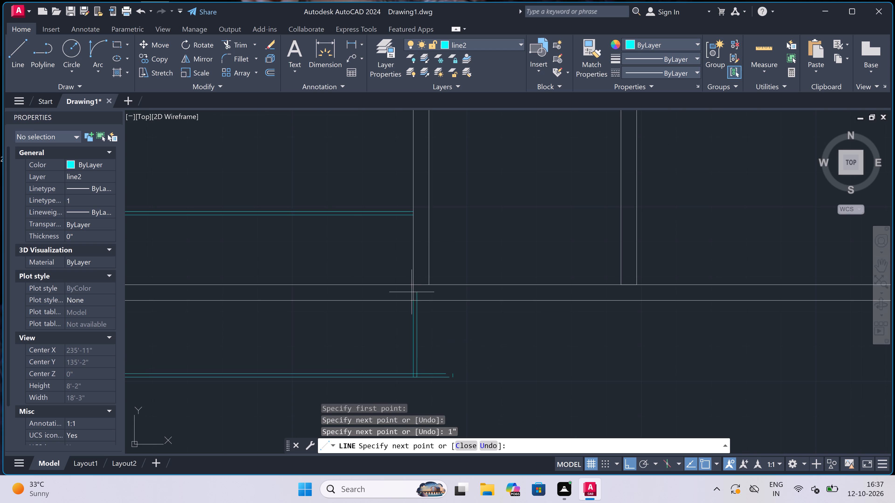
scroll(414, 295, "up", 4)
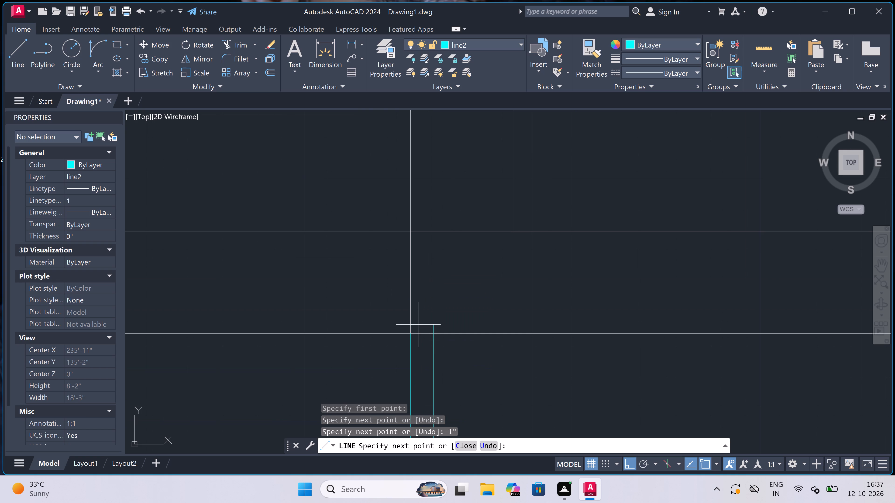
left_click(437, 328)
key("Escape")
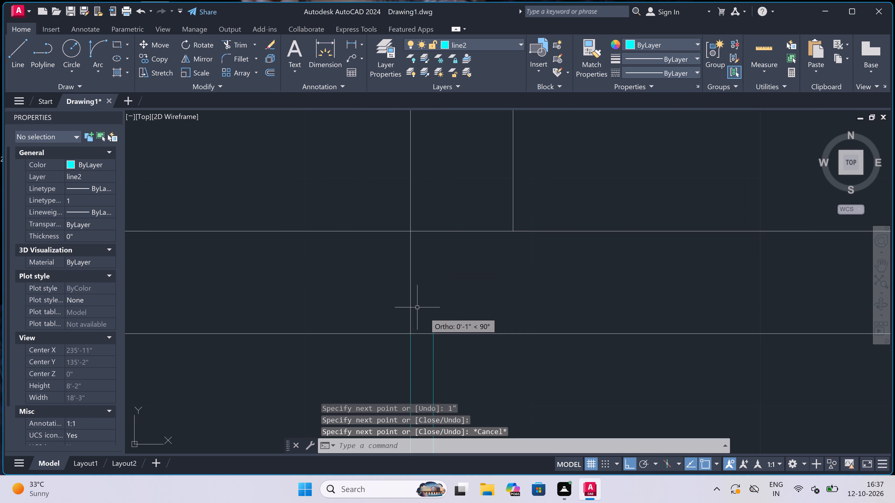
Trim the projection's two bottom lines where they run past the new east double line.
scroll(400, 286, "down", 5)
key("t")
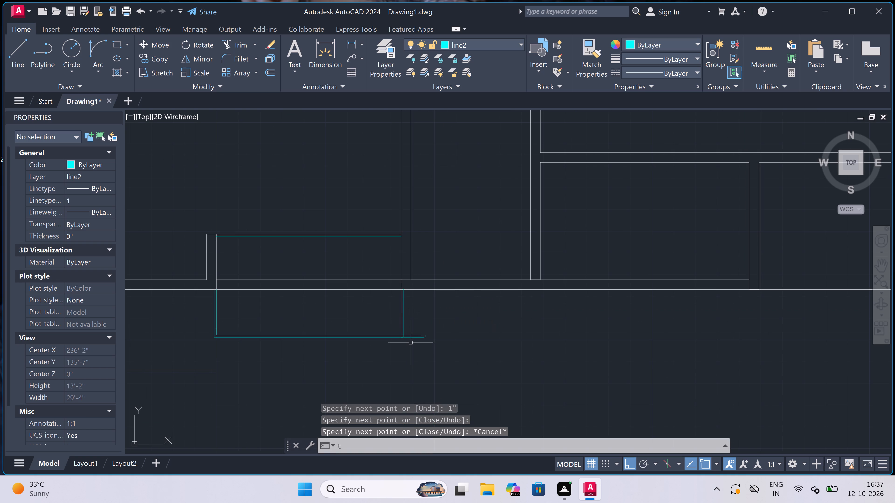
key("r")
scroll(412, 366, "up", 3)
key("space")
left_click(411, 361)
double_click(413, 235)
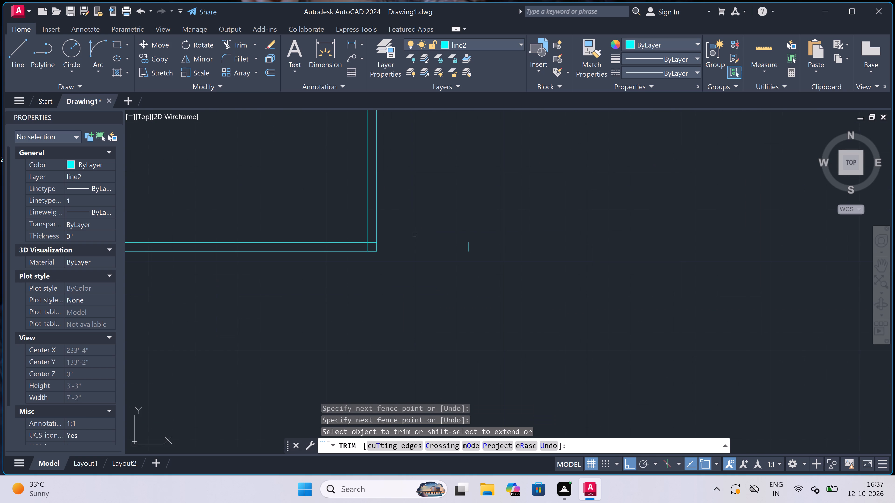
key("Escape")
Erase the leftover short vertical line east of the projection's bottom corner.
left_click_drag(479, 235, 473, 245)
left_click(468, 246)
left_click(408, 312)
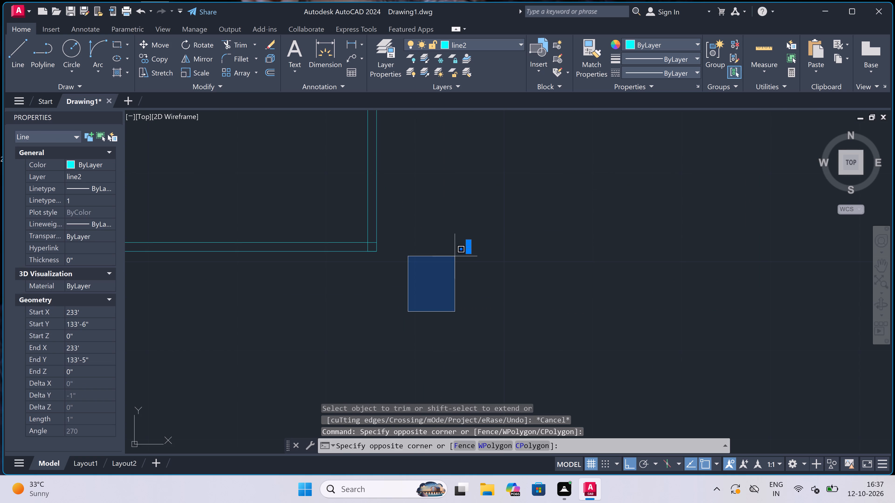
key("Delete")
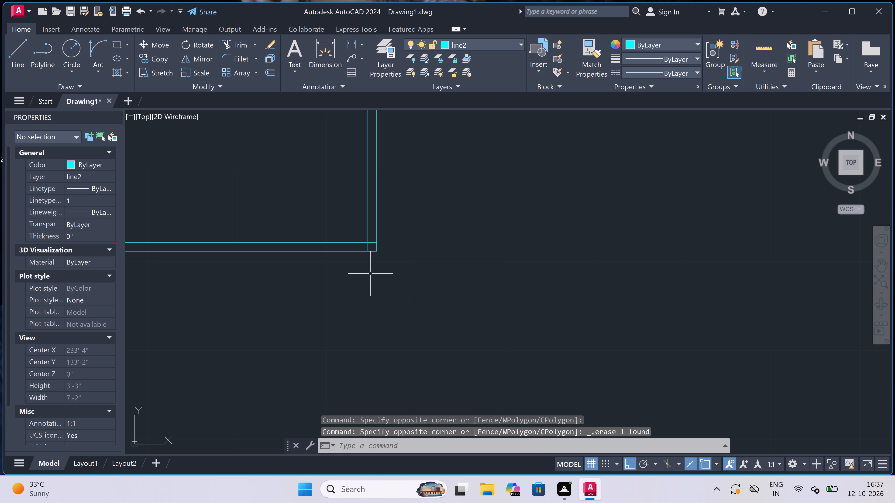
Trim the overlapping inner lines at the projection's bottom east corner to leave a clean double outline.
type("tr")
key("space")
scroll(361, 257, "up", 4)
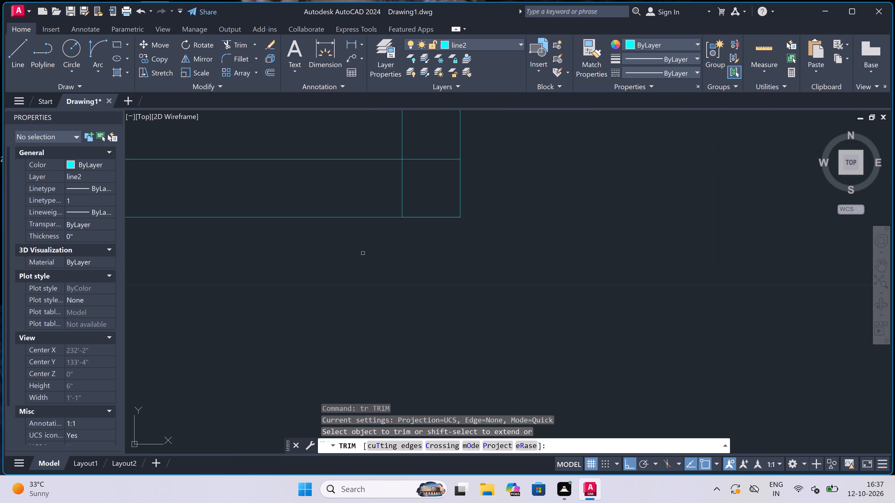
scroll(377, 230, "down", 3)
scroll(383, 207, "up", 4)
left_click_drag(424, 229, 423, 232)
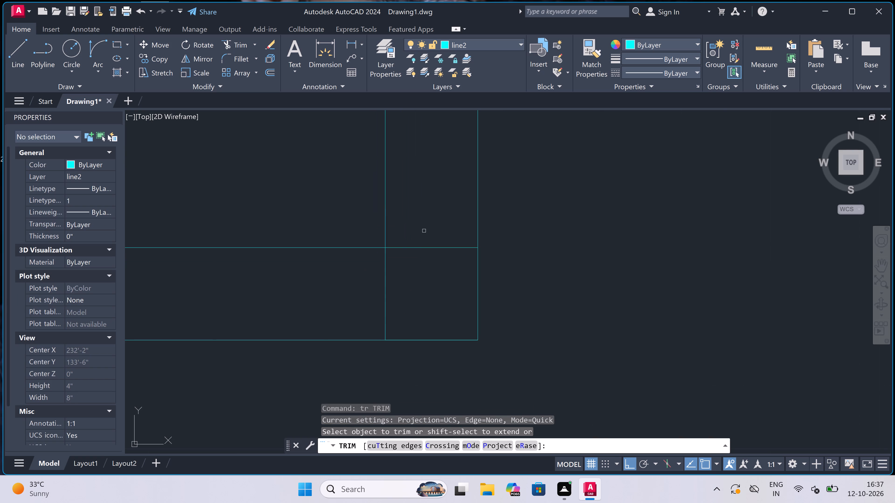
left_click_drag(353, 306, 356, 305)
scroll(427, 294, "down", 8)
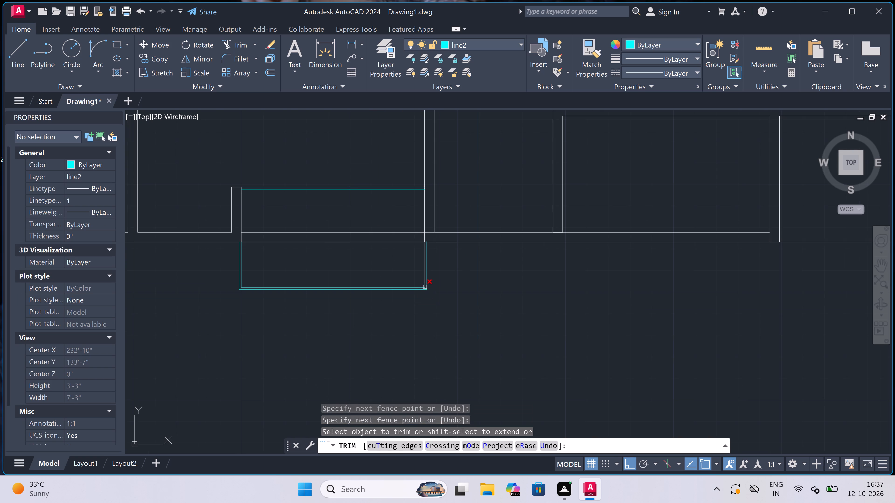
Trim the bottom wall's lines across the projection and the upper wall line across the adjoining vertical wall's end.
left_click(327, 251)
left_click(332, 217)
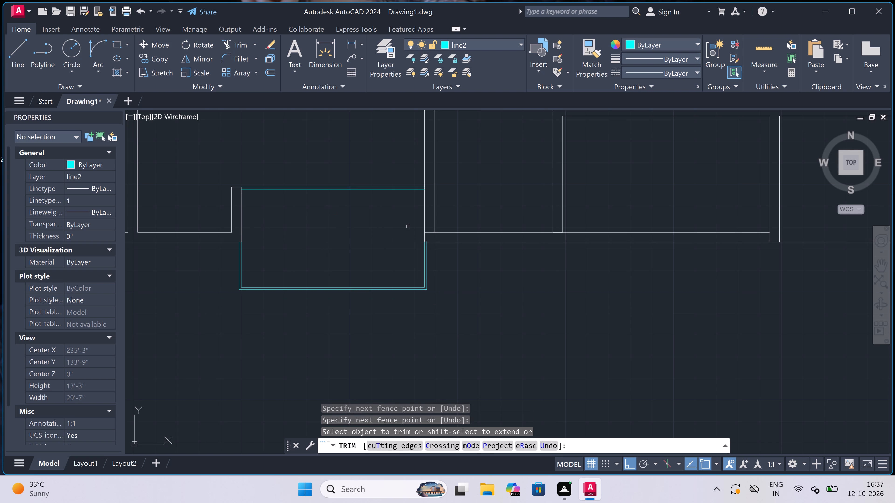
scroll(433, 235, "up", 3)
left_click(430, 236)
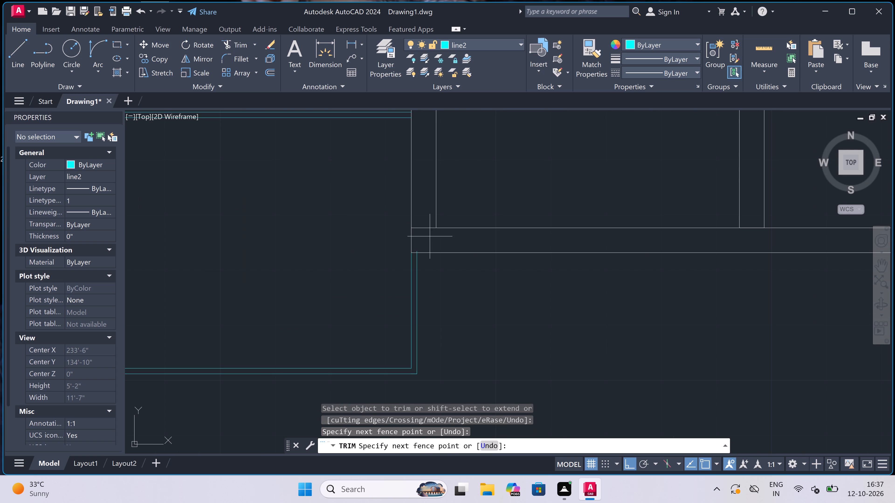
left_click(426, 212)
Trim the projection's outer east line where it extends above the bottom wall's lower line.
scroll(412, 261, "up", 3)
scroll(427, 237, "up", 3)
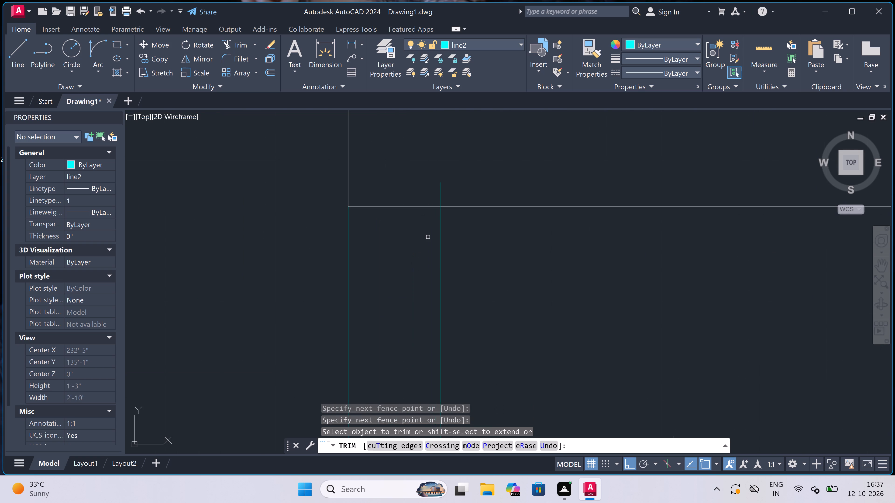
scroll(441, 199, "up", 2)
left_click_drag(443, 196, 440, 196)
left_click(356, 197)
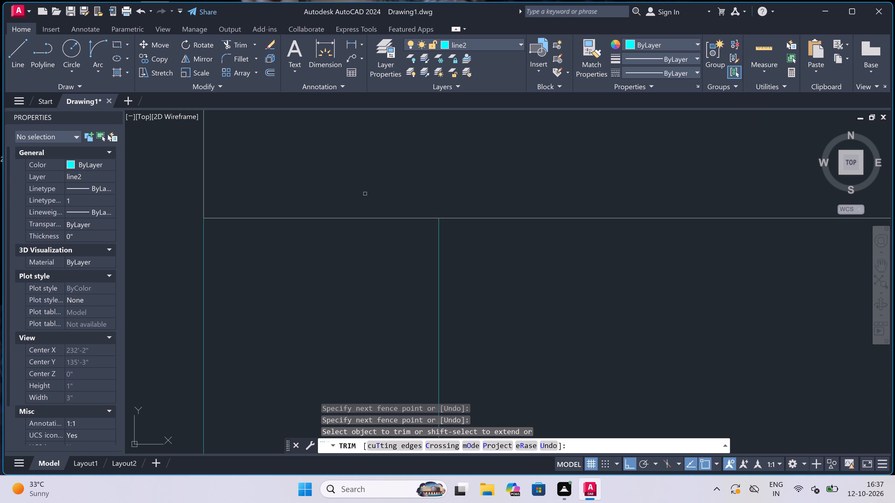
Examine the overall floor plan and the lower west wall beside the long vertical line.
scroll(367, 196, "down", 9)
scroll(342, 279, "down", 6)
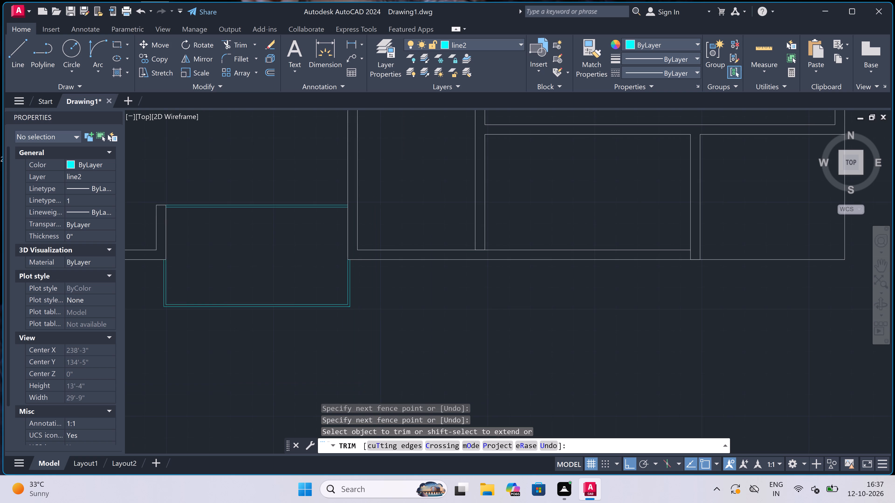
scroll(332, 279, "down", 2)
scroll(293, 272, "down", 3)
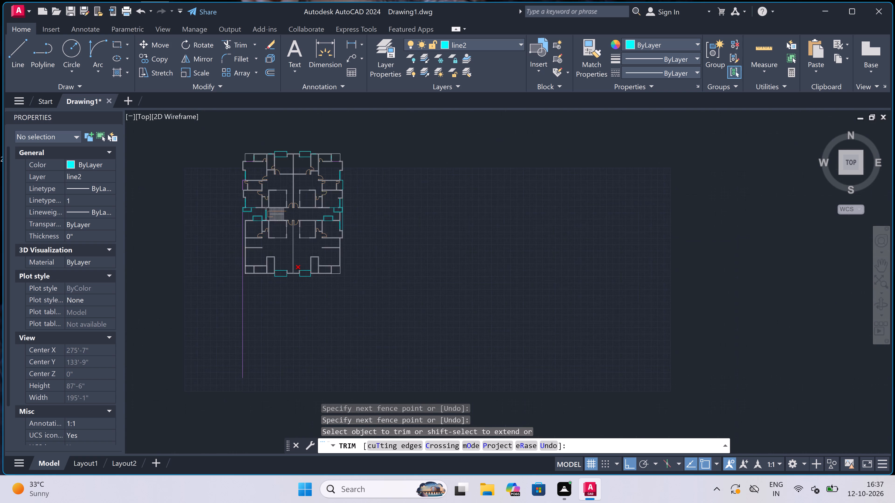
scroll(250, 271, "up", 2)
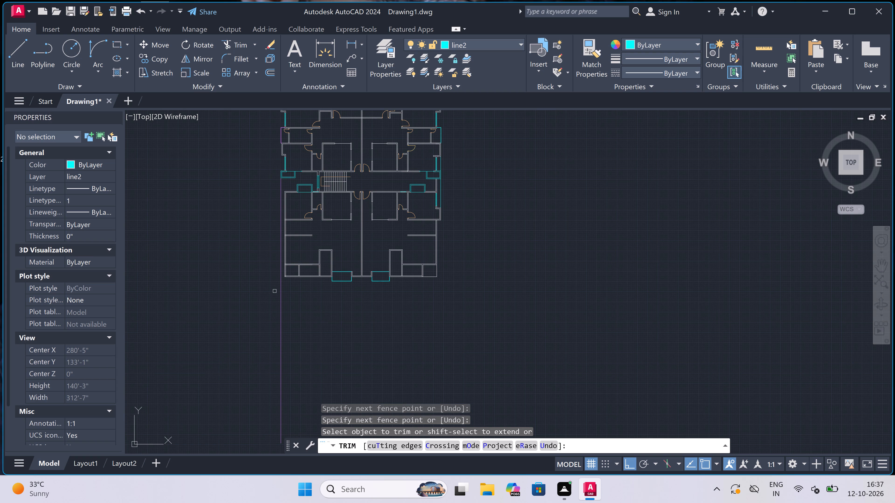
scroll(275, 291, "down", 1)
scroll(275, 291, "up", 2)
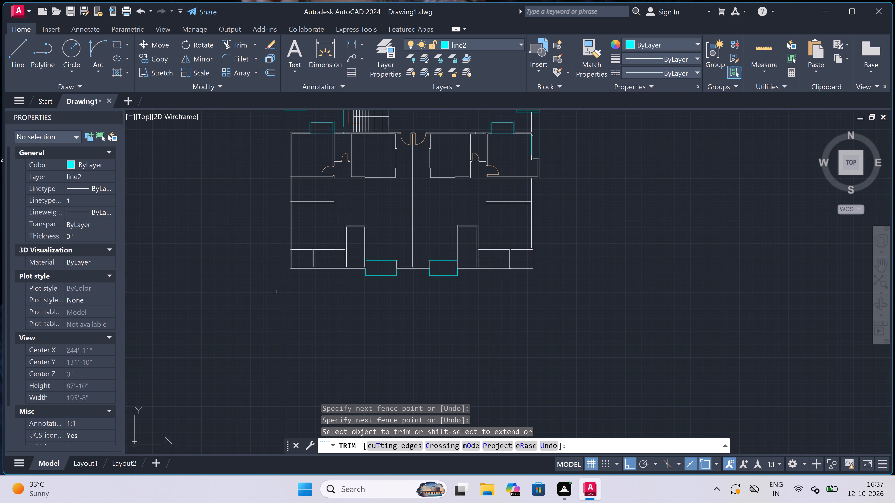
scroll(275, 292, "down", 2)
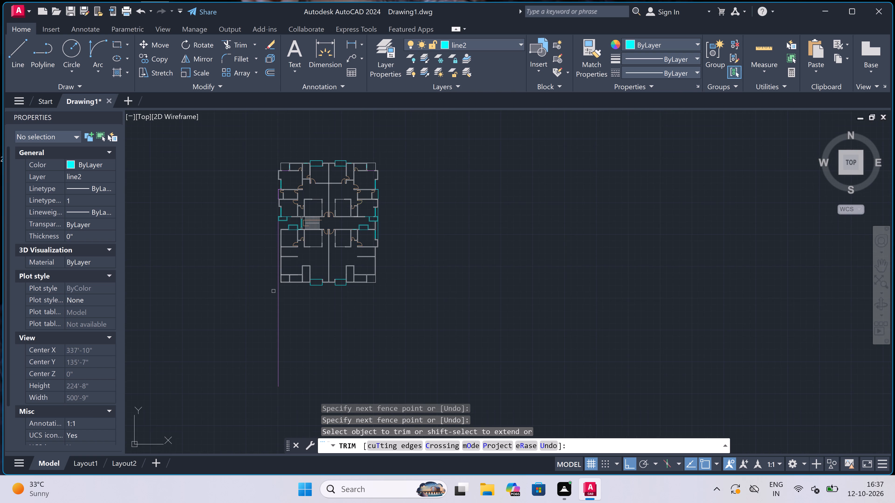
scroll(273, 290, "up", 3)
scroll(299, 191, "up", 4)
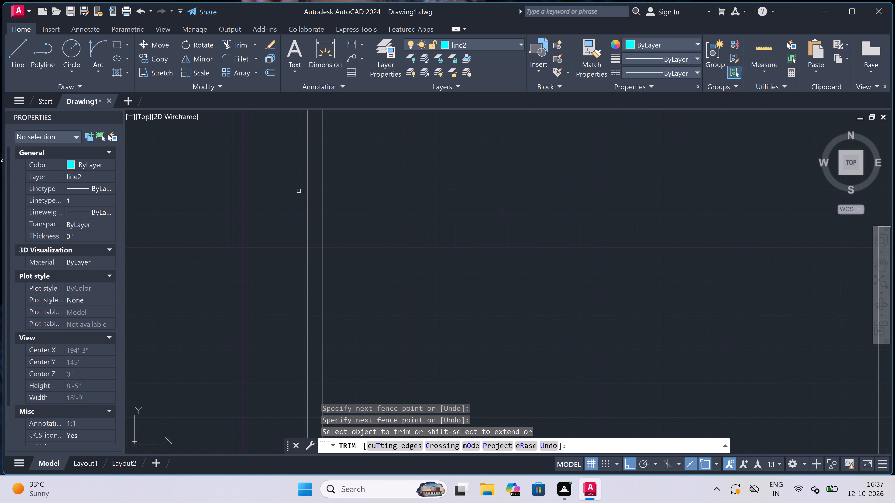
key("Escape")
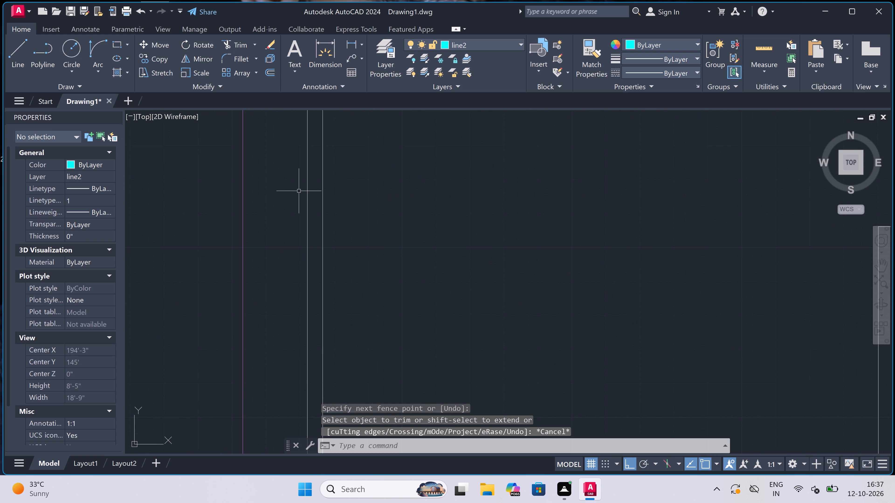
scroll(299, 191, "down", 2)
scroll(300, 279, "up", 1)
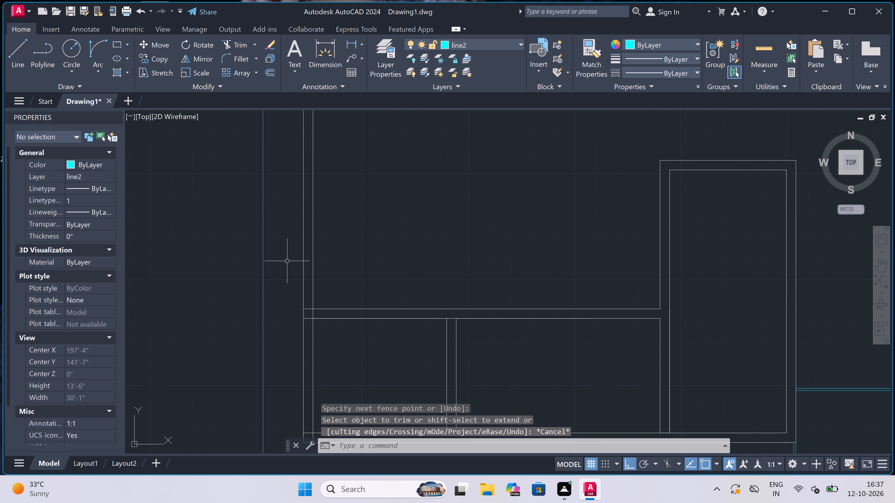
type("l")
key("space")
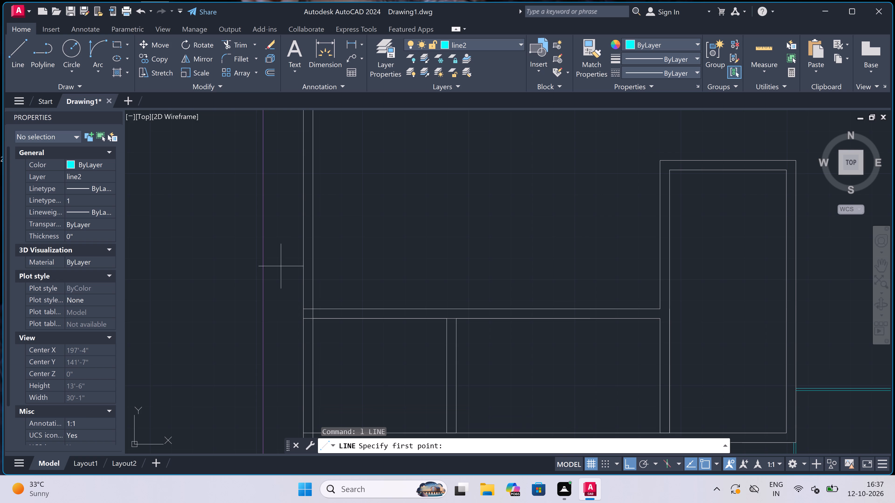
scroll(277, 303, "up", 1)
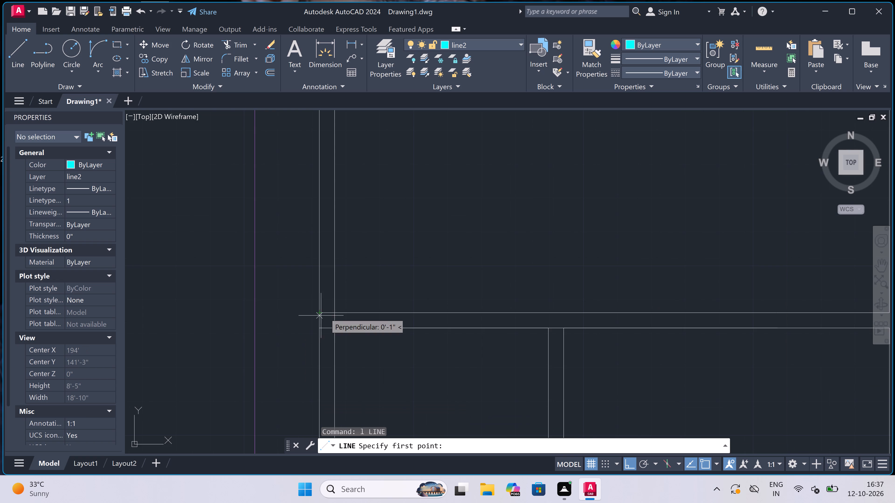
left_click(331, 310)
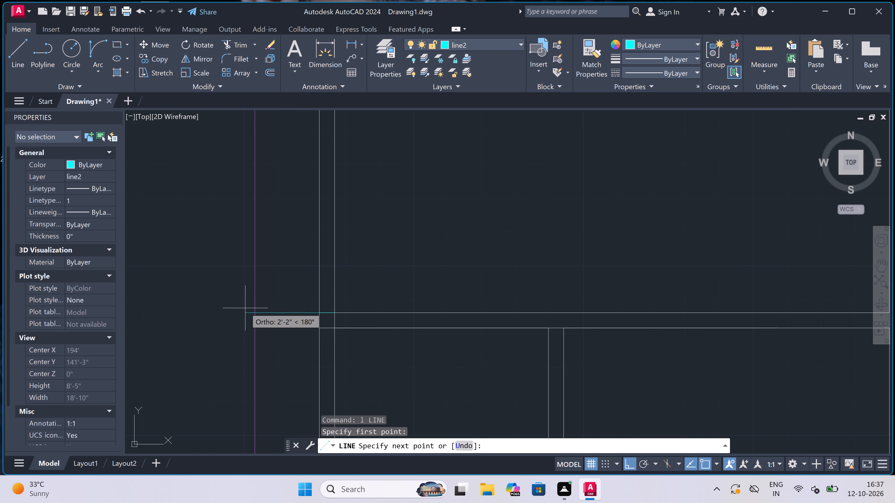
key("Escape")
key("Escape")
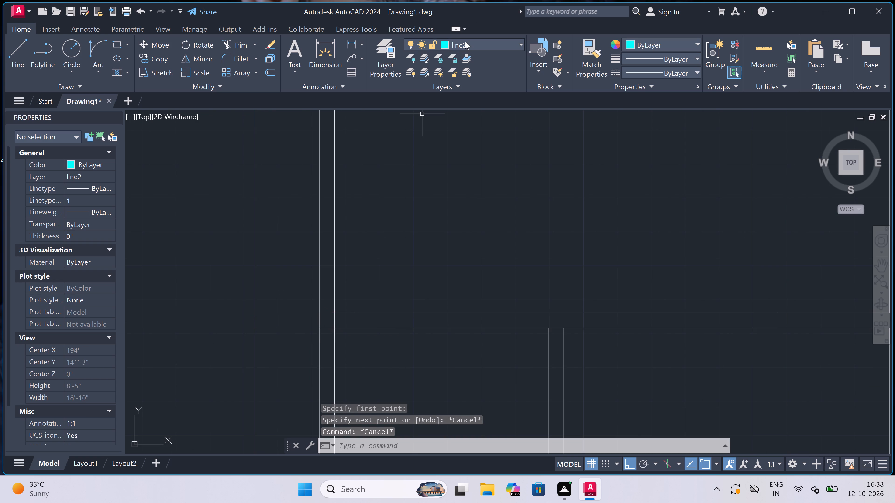
On layer 0, draw a projection outline from the west wall's bottom junction to the long vertical line, 5' north, and back to the wall.
double_click(466, 41)
left_click(500, 43)
left_click(488, 59)
key("l")
key("space")
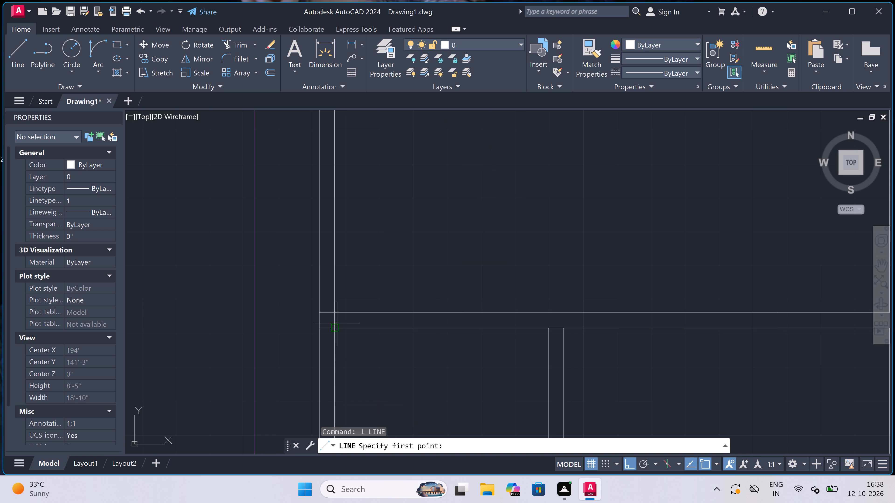
left_click_drag(337, 312, 325, 313)
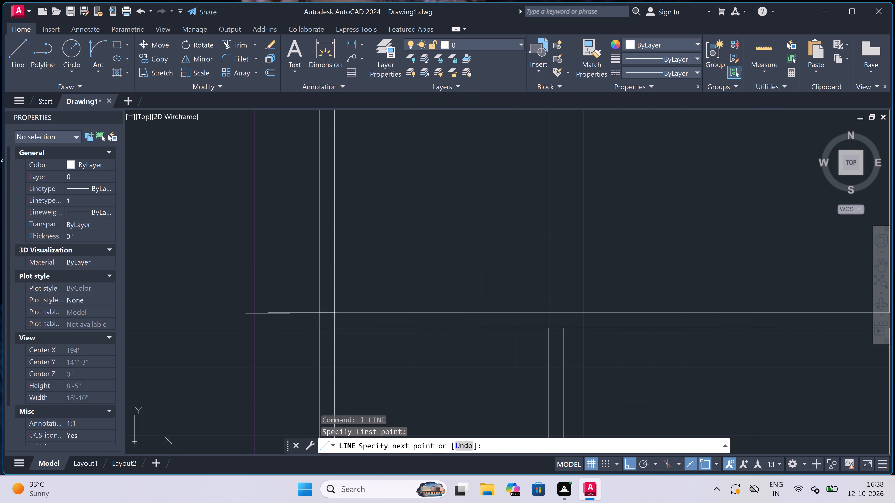
left_click(252, 310)
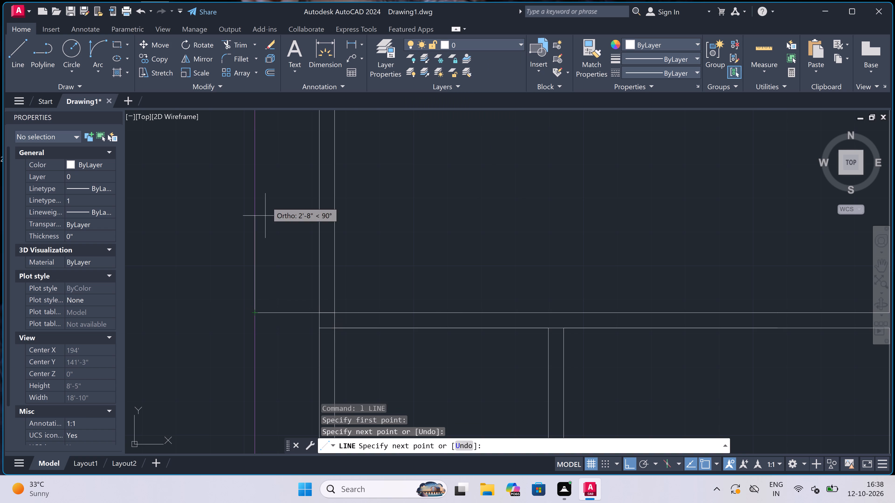
type("5'")
key("space")
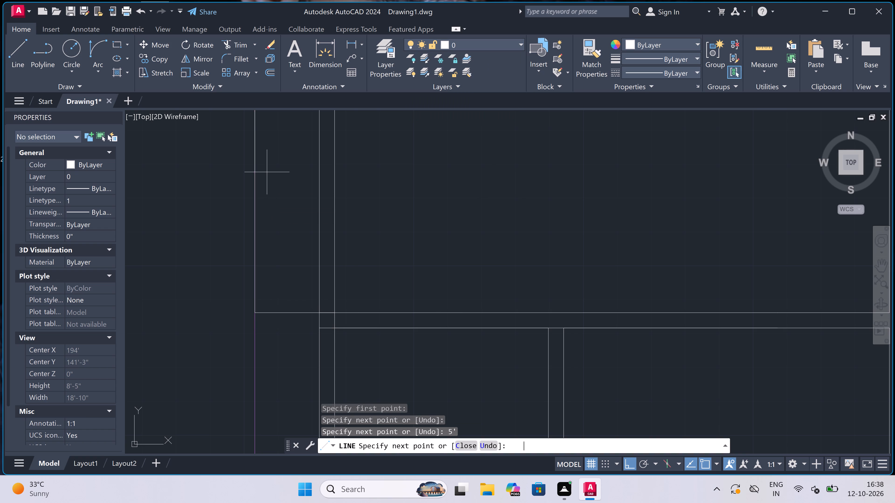
scroll(268, 175, "down", 2)
scroll(263, 144, "down", 3)
scroll(264, 130, "up", 4)
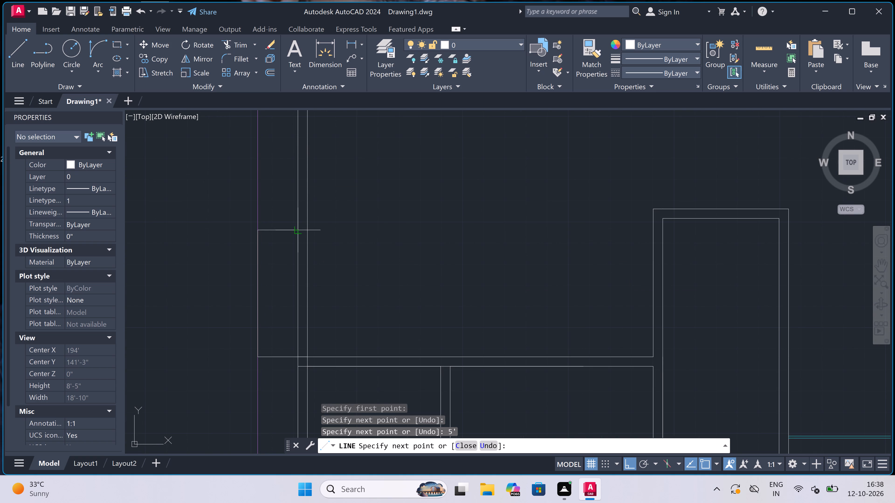
left_click(305, 230)
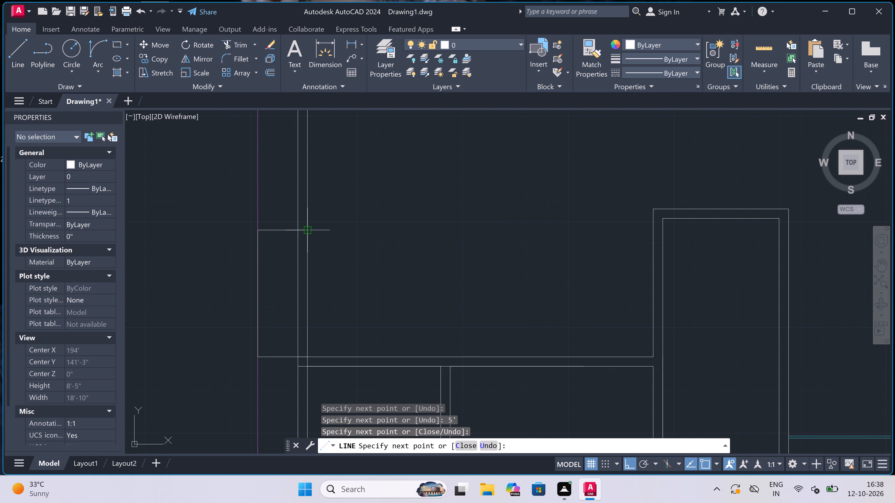
Continue the outline as a 4.5" thick return and west side, ending the inner line on the bottom wall's upper line.
scroll(305, 229, "up", 3)
key("4")
type(".5\"")
key("space")
scroll(308, 299, "down", 3)
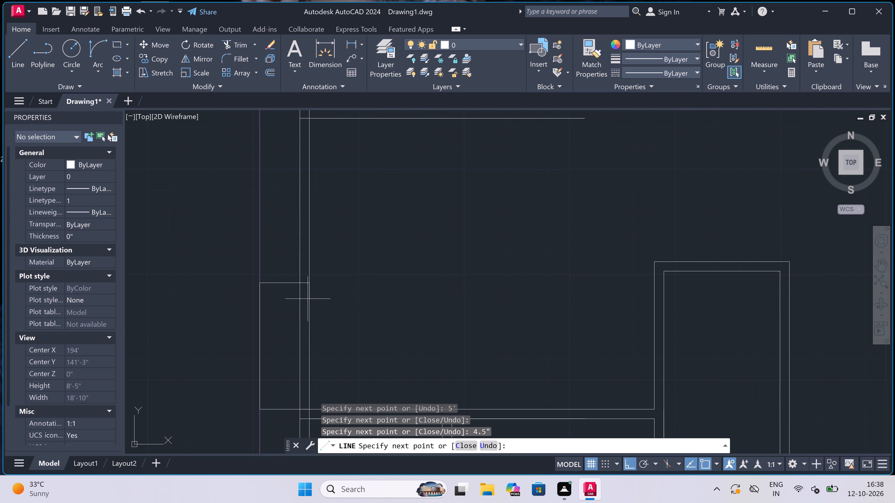
scroll(230, 297, "up", 3)
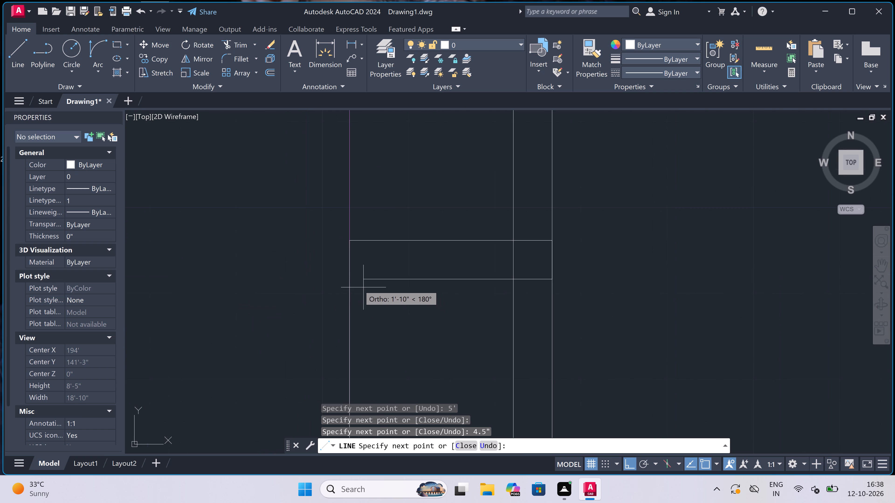
left_click_drag(348, 279, 352, 280)
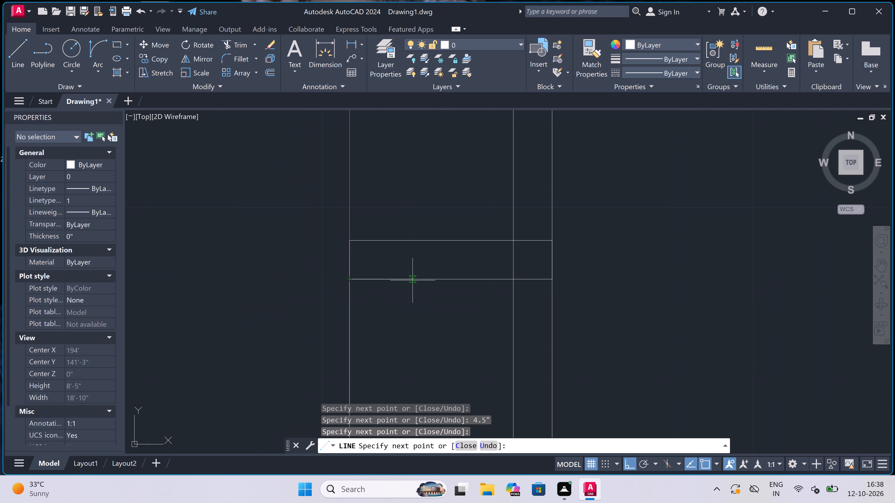
type("4.5\"")
key("space")
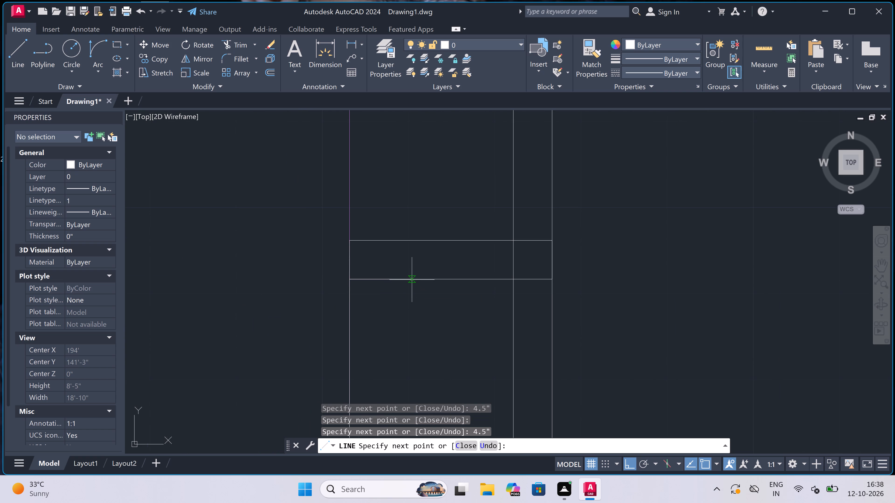
scroll(411, 269, "down", 4)
scroll(410, 353, "up", 4)
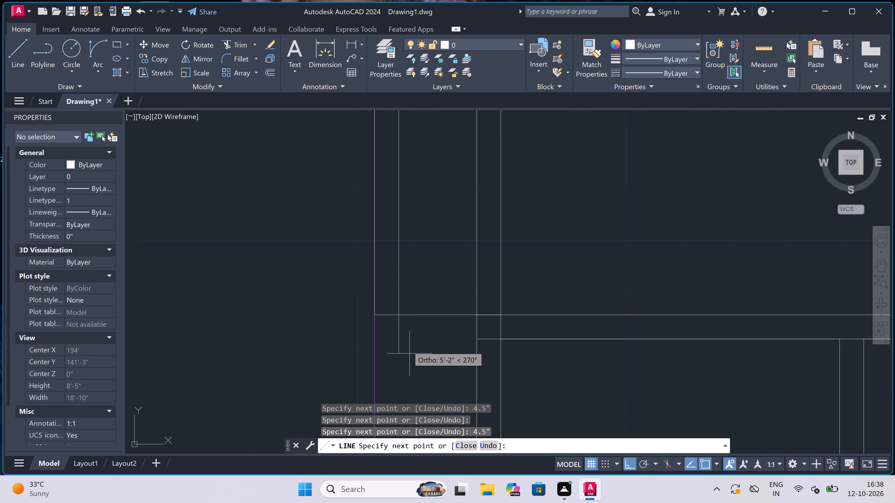
scroll(400, 310, "up", 2)
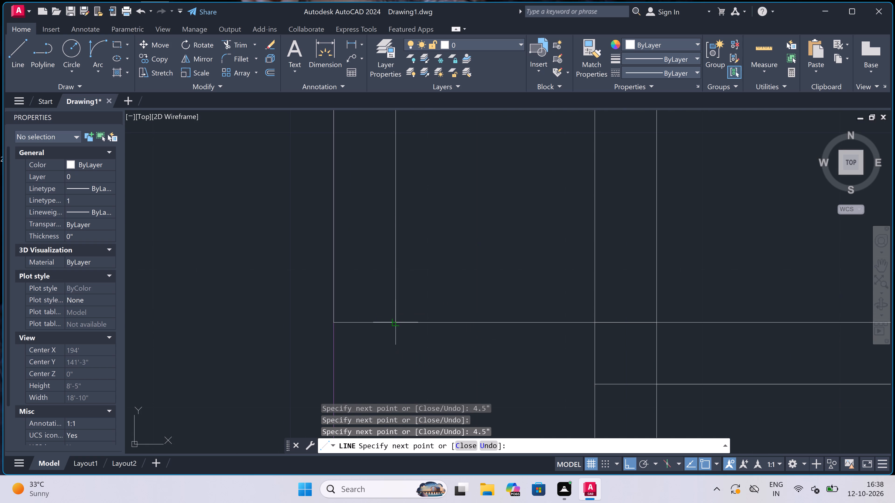
left_click(392, 324)
key("Escape")
scroll(392, 324, "down", 2)
Draw a line continuing the bottom wall's lower line west to the long vertical line.
key("space")
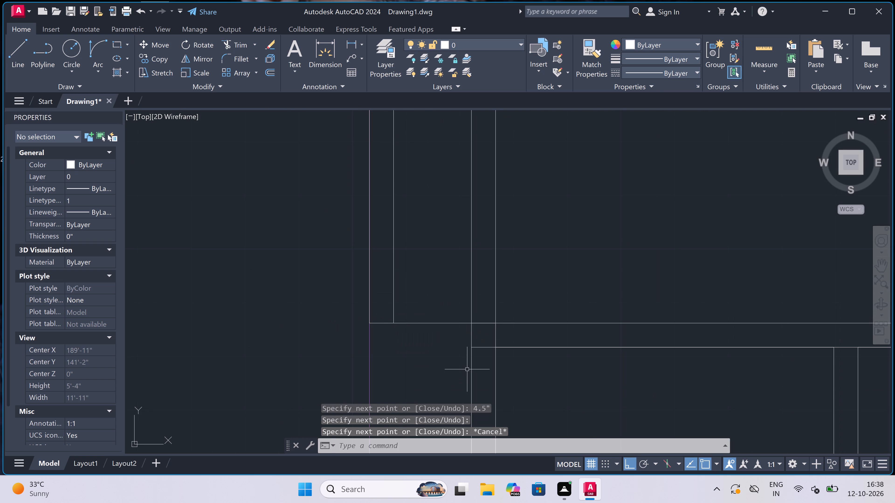
left_click_drag(475, 349, 466, 351)
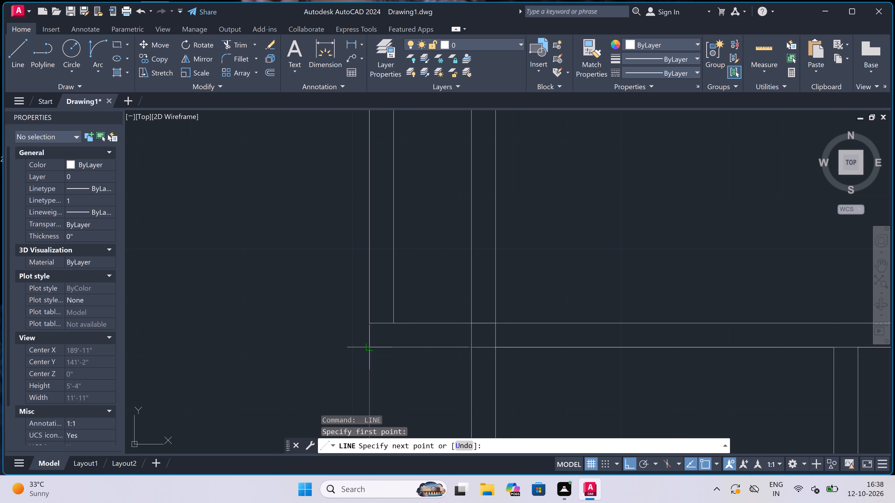
left_click(371, 348)
key("Escape")
scroll(416, 298, "down", 3)
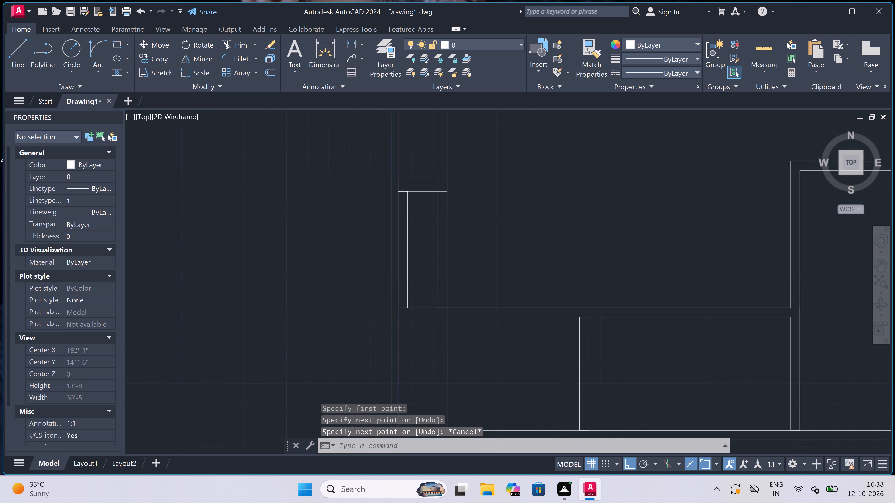
Trim the west wall's lines where they cross between the bottom wall's two lines.
scroll(443, 291, "up", 1)
key("t")
key("r")
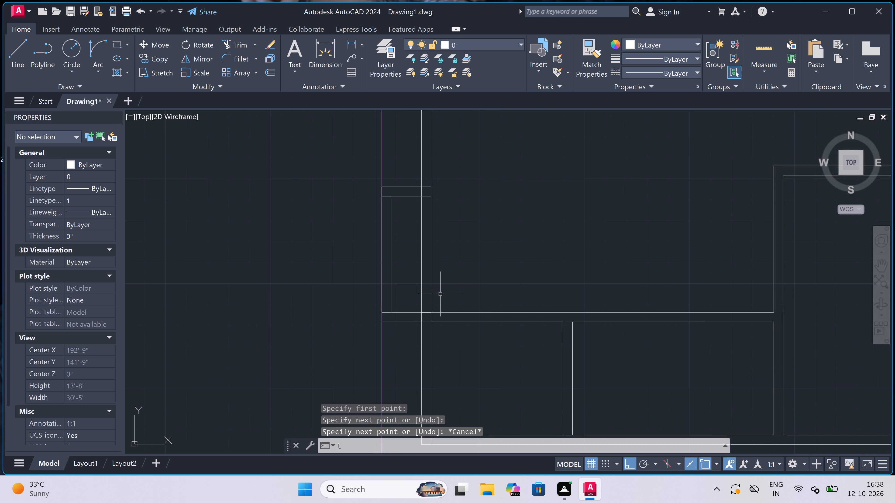
key("space")
scroll(436, 319, "up", 4)
left_click_drag(436, 319, 434, 320)
scroll(208, 334, "down", 1)
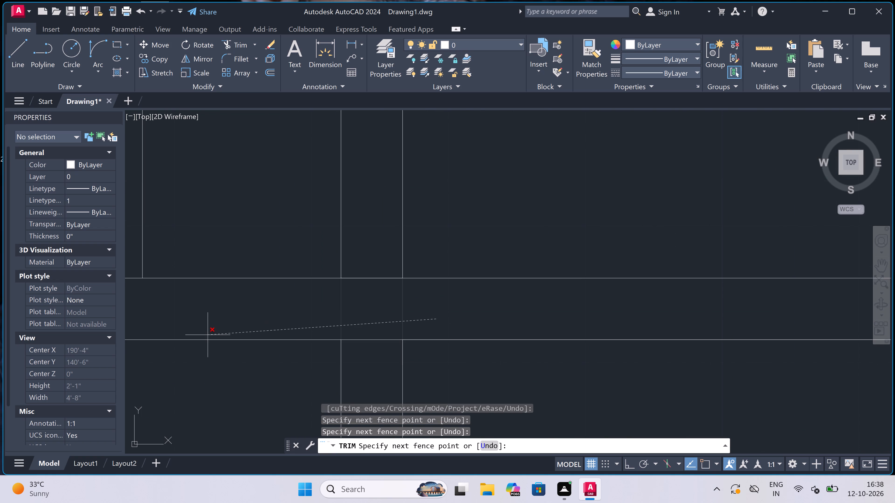
left_click(208, 333)
left_click_drag(300, 319, 300, 317)
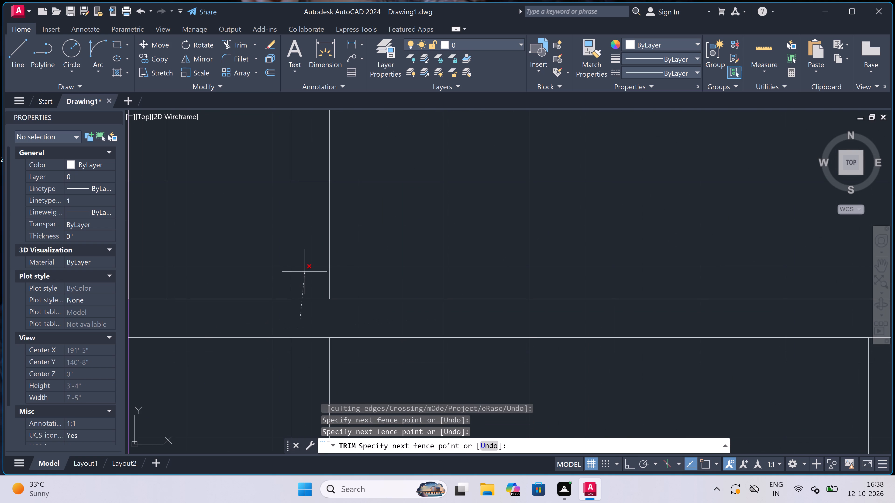
left_click(291, 321)
Trim both west wall lines across the projection's opening, between the bottom wall and the new return.
scroll(237, 275, "down", 4)
left_click_drag(241, 251, 240, 255)
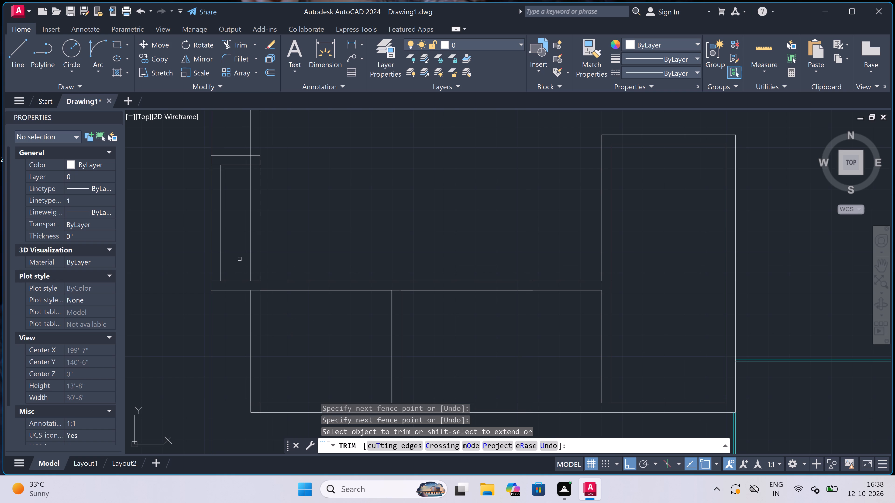
left_click_drag(240, 255, 244, 251)
left_click(317, 252)
Trim the outer vertical segment between the bottom wall's lines and the upper line's stub at the projection's southwest corner.
scroll(221, 285, "up", 4)
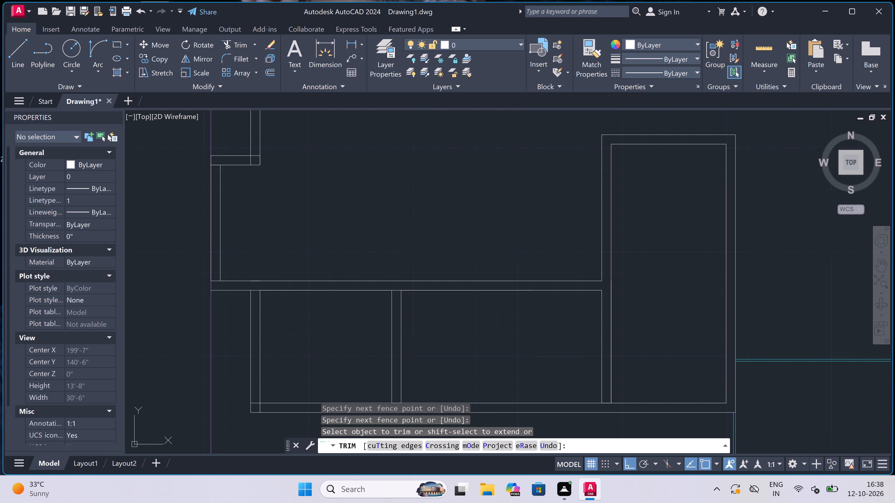
left_click(219, 283)
left_click_drag(137, 292, 140, 292)
scroll(272, 292, "down", 4)
scroll(207, 271, "up", 2)
scroll(269, 191, "down", 1)
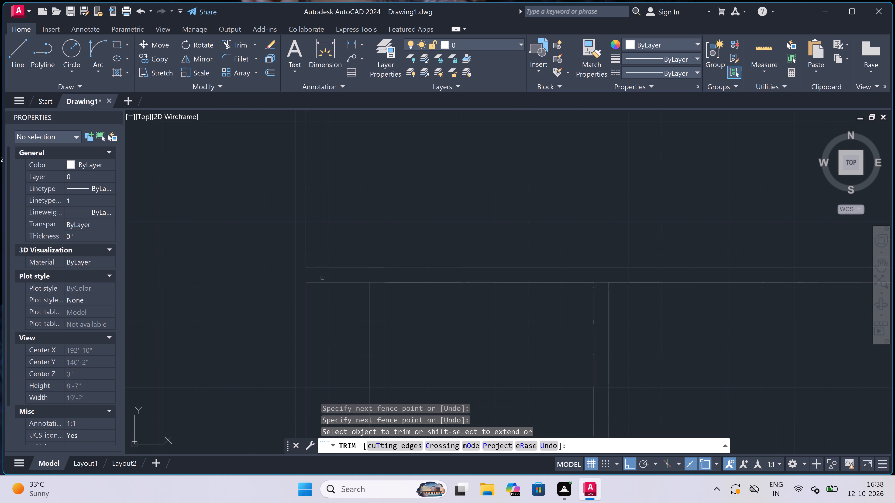
scroll(310, 266, "up", 3)
left_click(317, 274)
left_click(317, 245)
scroll(321, 278, "down", 3)
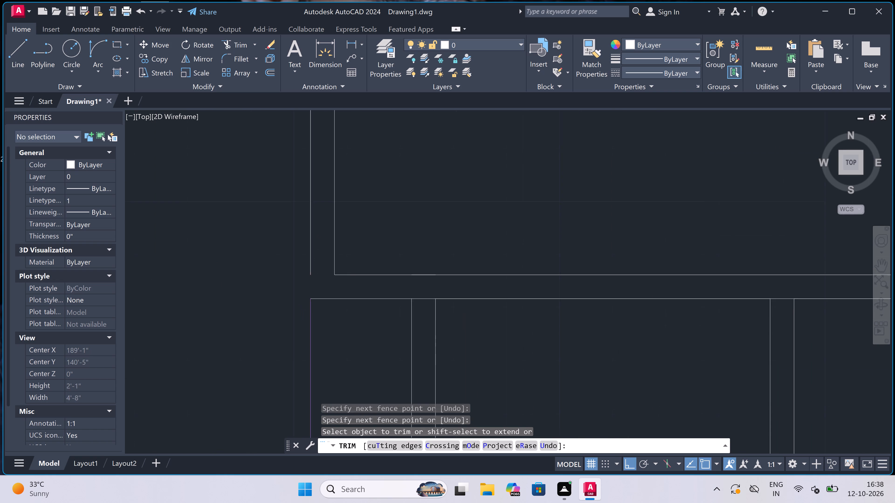
Trim the return's lower line at the projection's northwest corner and the outer west line below the return's upper line.
scroll(321, 273, "down", 1)
scroll(321, 165, "up", 3)
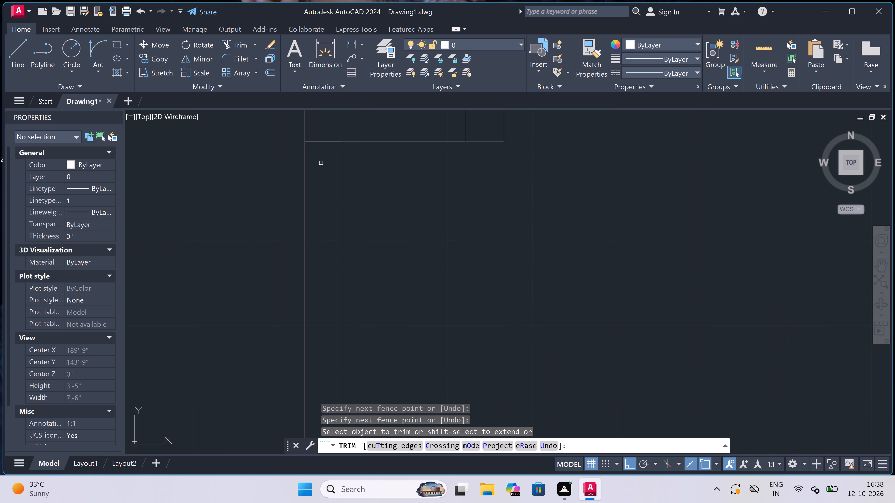
left_click_drag(320, 129, 319, 132)
left_click(319, 201)
scroll(319, 203, "down", 3)
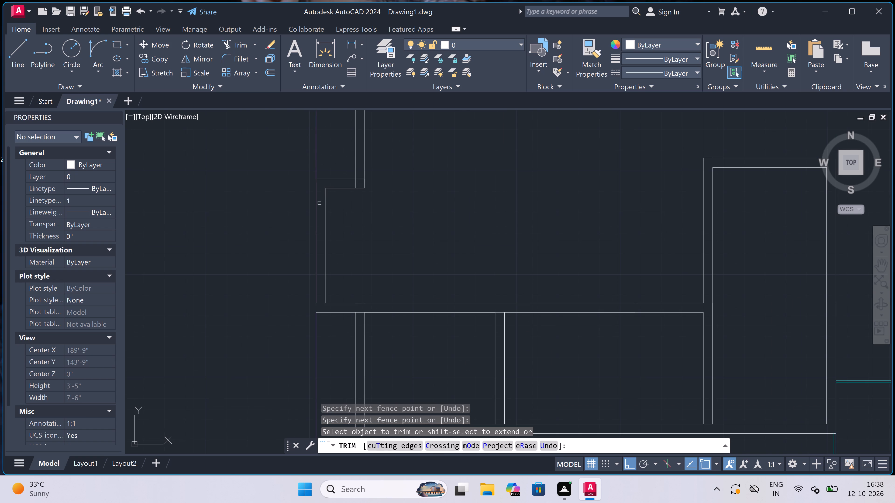
scroll(316, 186, "up", 2)
double_click(316, 186)
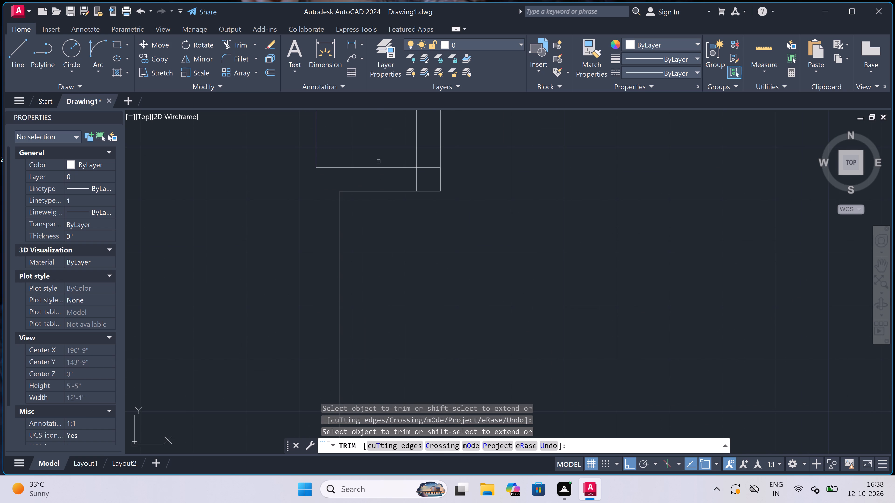
Trim the overlapping lines where the return meets the west wall to leave a clean corner.
scroll(428, 175, "up", 2)
left_click_drag(428, 138, 426, 145)
left_click(380, 191)
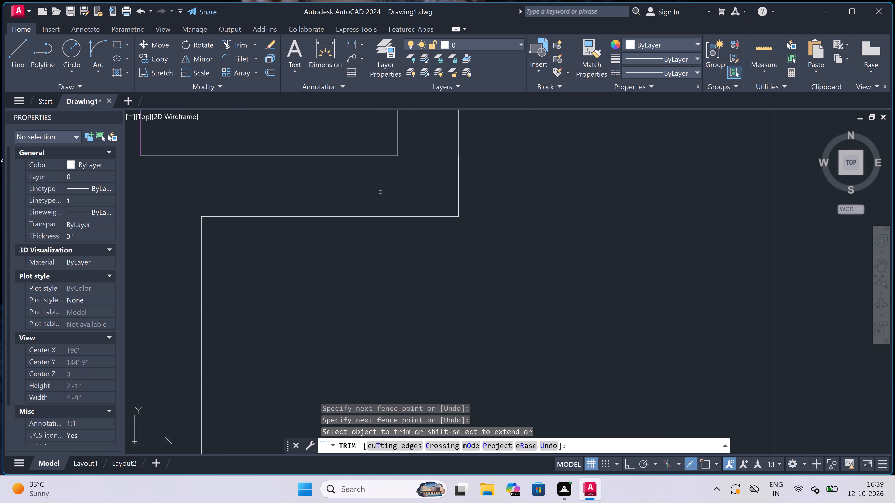
scroll(383, 190, "down", 3)
scroll(332, 206, "down", 1)
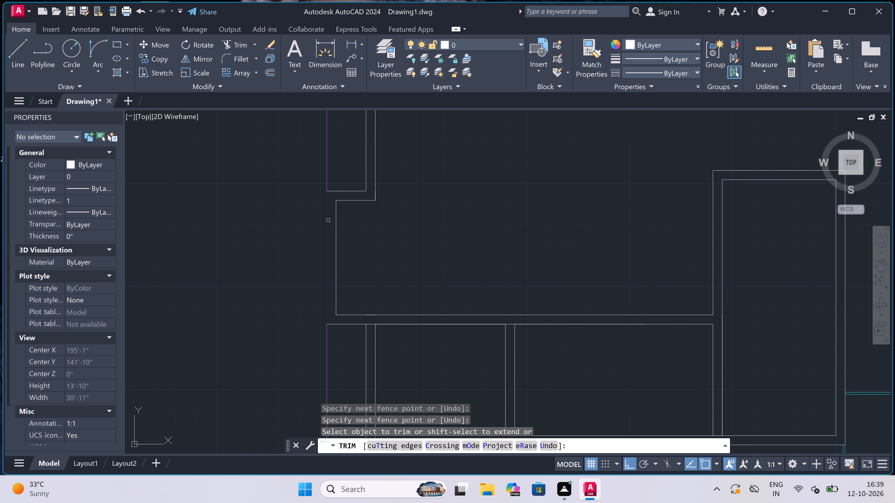
Draw the projection's outer west line from the return's upper corner down to the bottom wall's lower line.
key("Escape")
key("l")
key("space")
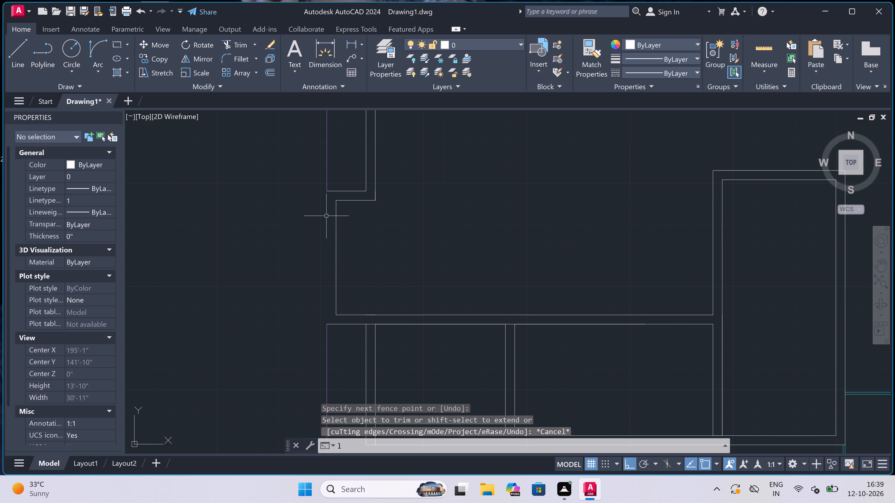
left_click(324, 192)
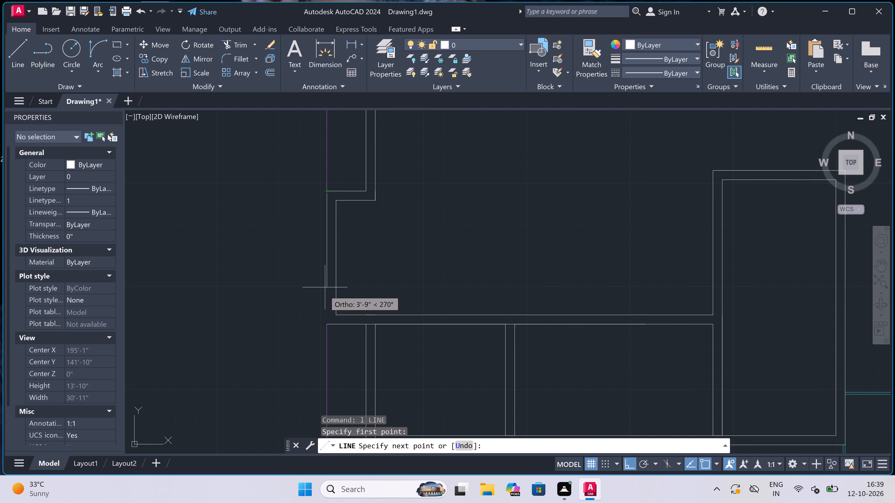
left_click(327, 327)
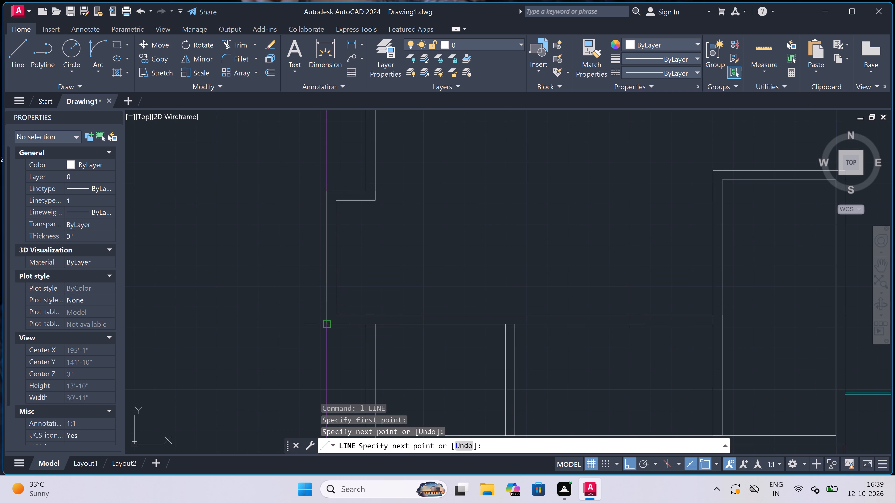
key("Escape")
Examine the bottom wall's upper line above its junction with the west wall.
scroll(345, 287, "down", 2)
scroll(348, 297, "up", 1)
scroll(368, 306, "up", 1)
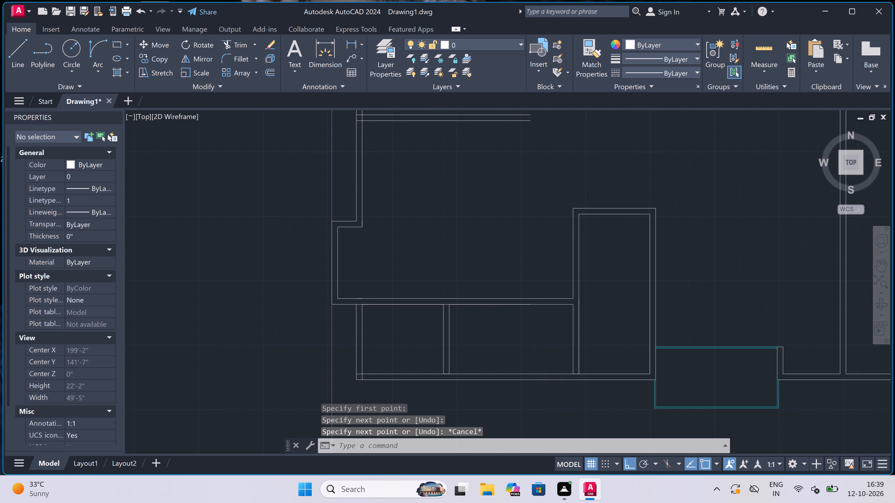
scroll(368, 306, "up", 1)
scroll(341, 287, "up", 2)
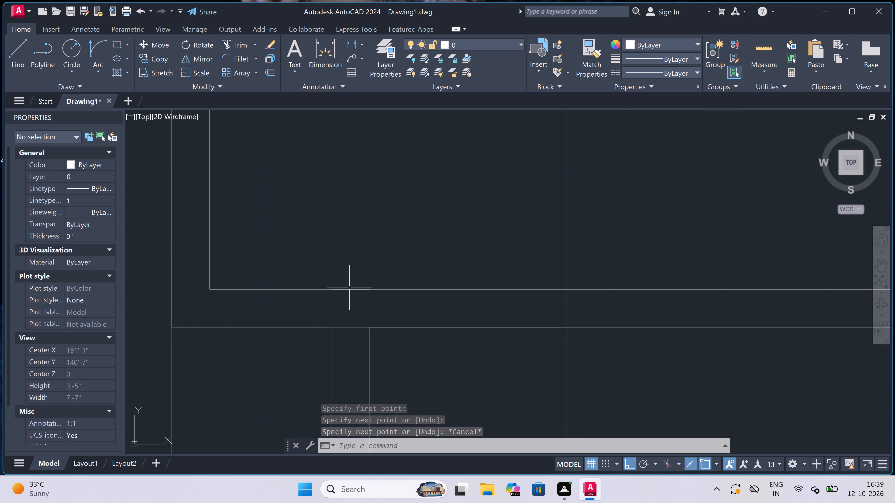
left_click(348, 289)
key("Escape")
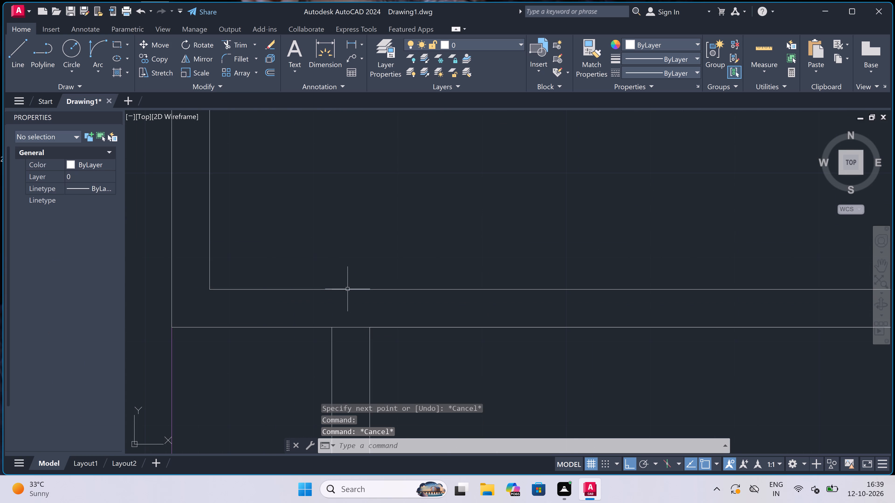
scroll(370, 292, "up", 1)
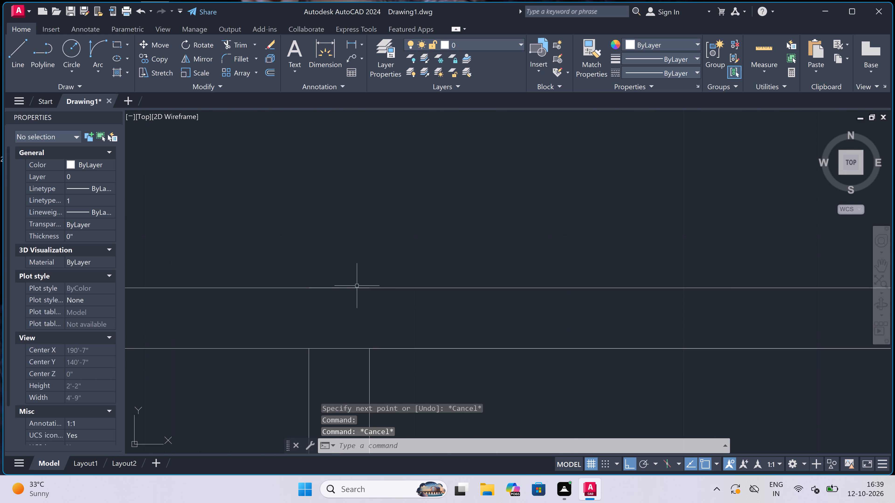
Erase the short line segment at the west end of the bottom wall's upper line.
left_click(333, 290)
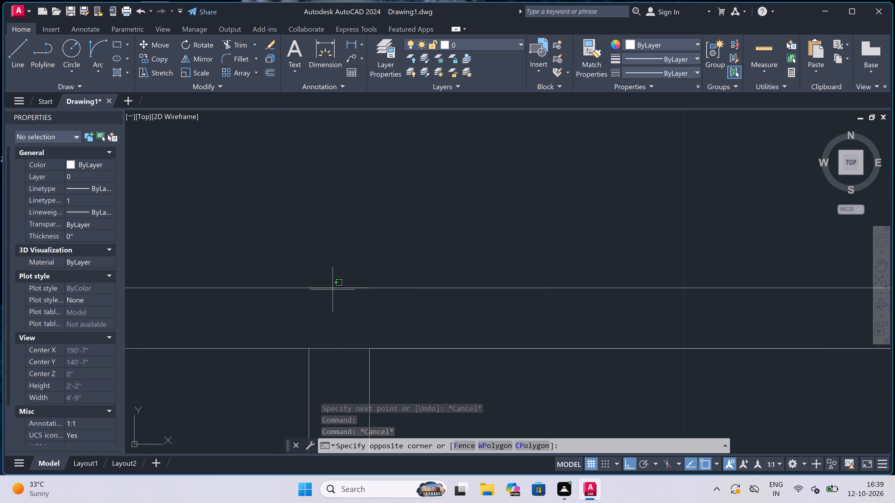
left_click(333, 289)
left_click(332, 289)
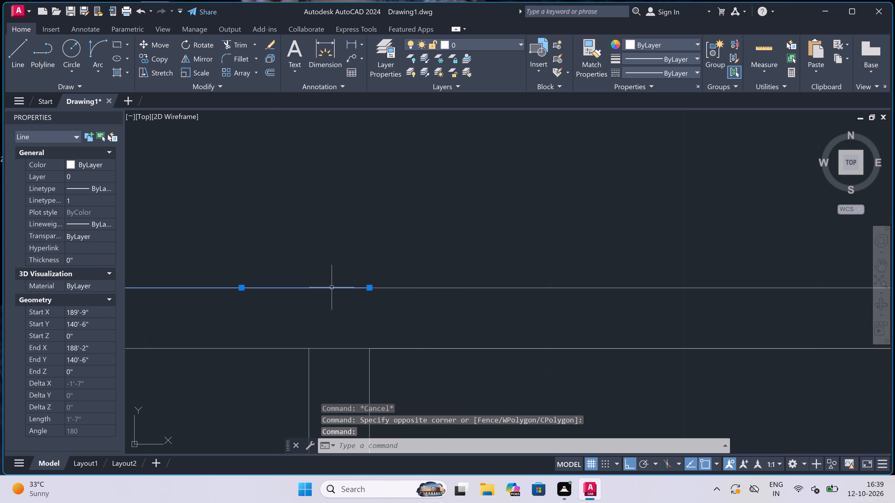
key("Delete")
Extend the bottom wall's upper line west to the inner line of the west wall projection.
scroll(344, 252, "down", 2)
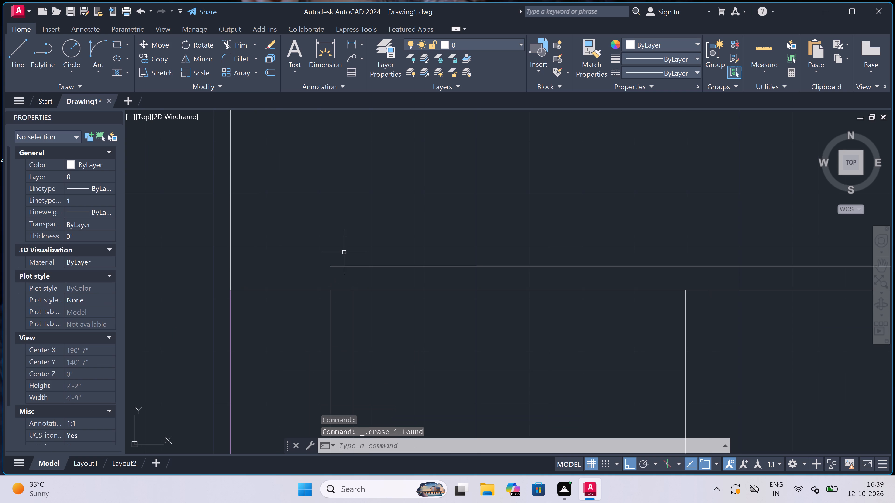
key("e")
key("s")
key("Escape")
key("e")
key("x")
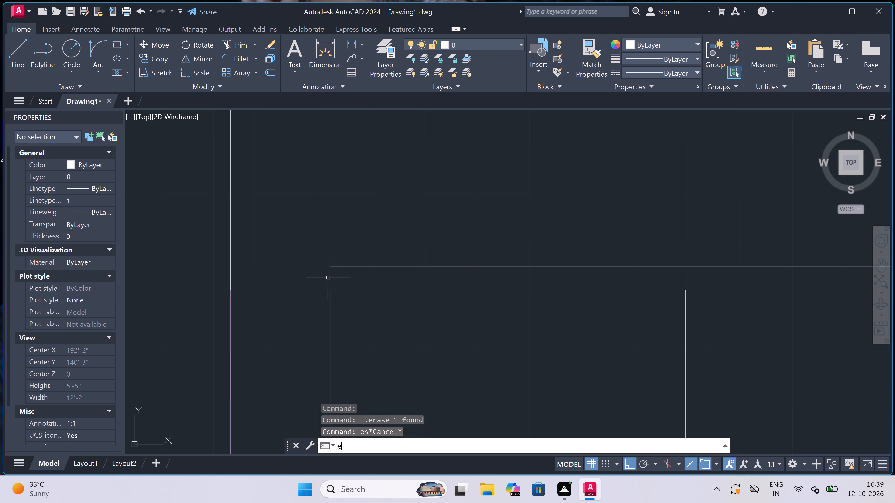
key("space")
left_click(349, 276)
left_click(339, 229)
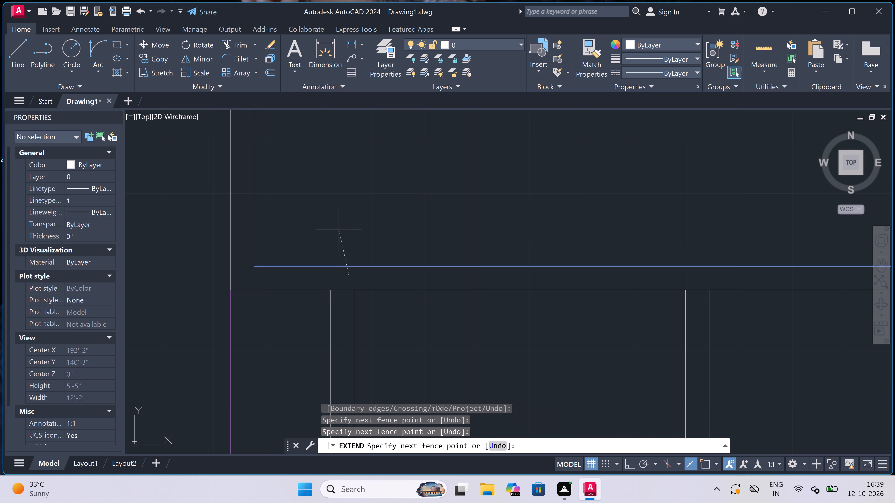
scroll(337, 236, "down", 3)
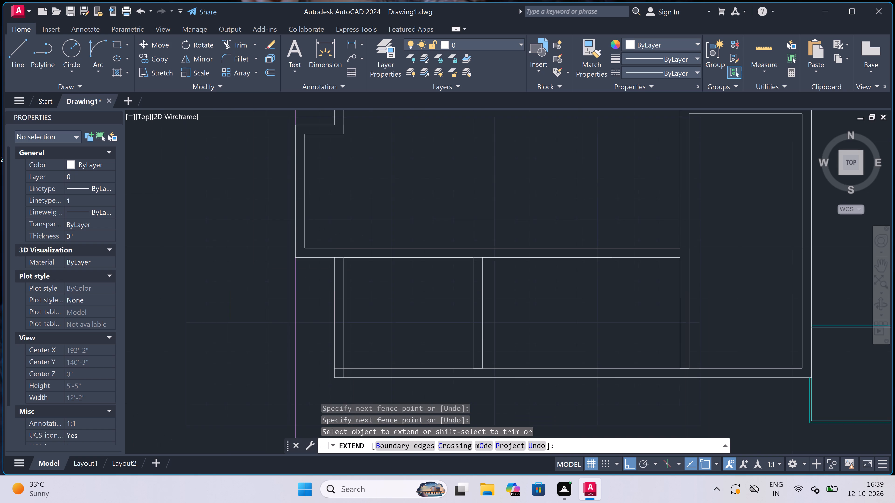
scroll(325, 284, "down", 4)
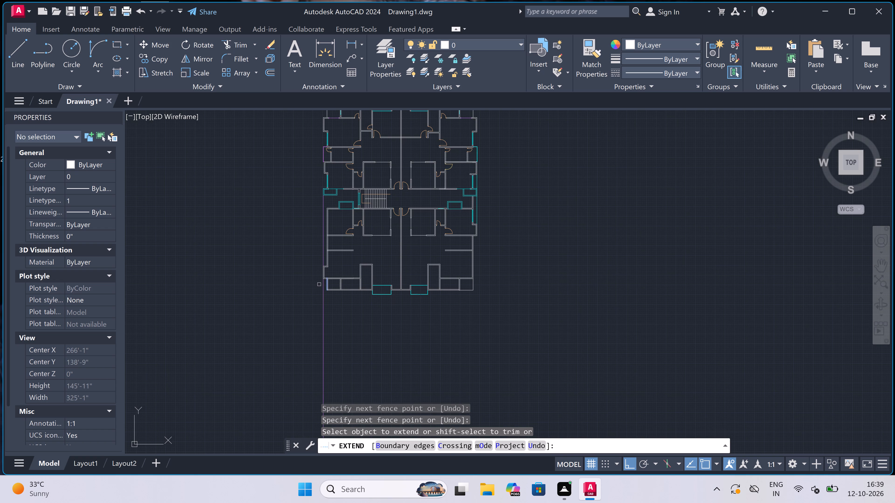
key("Escape")
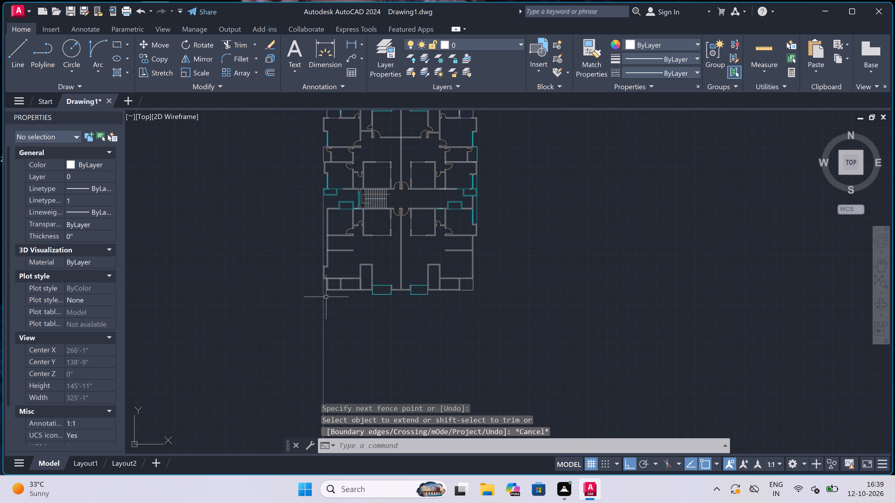
Trim the stray vertical line below the plan and its remaining length beside the west wall above the projection.
key("t")
key("r")
key("space")
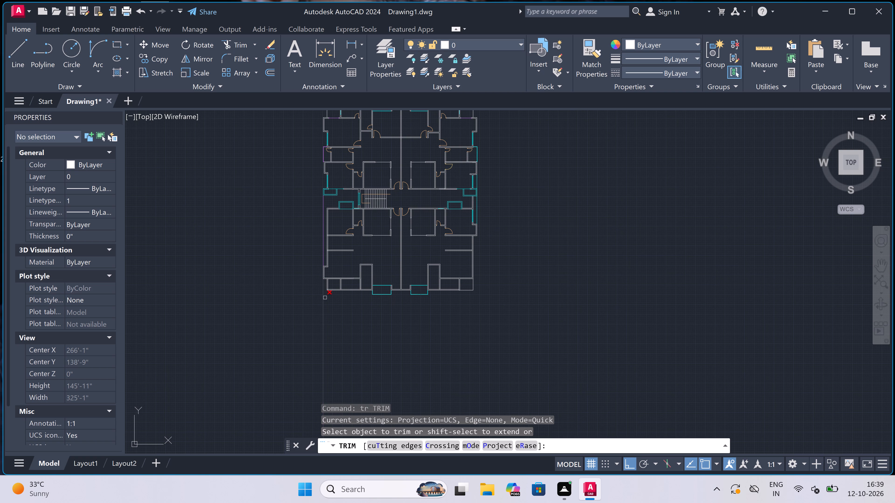
left_click(325, 298)
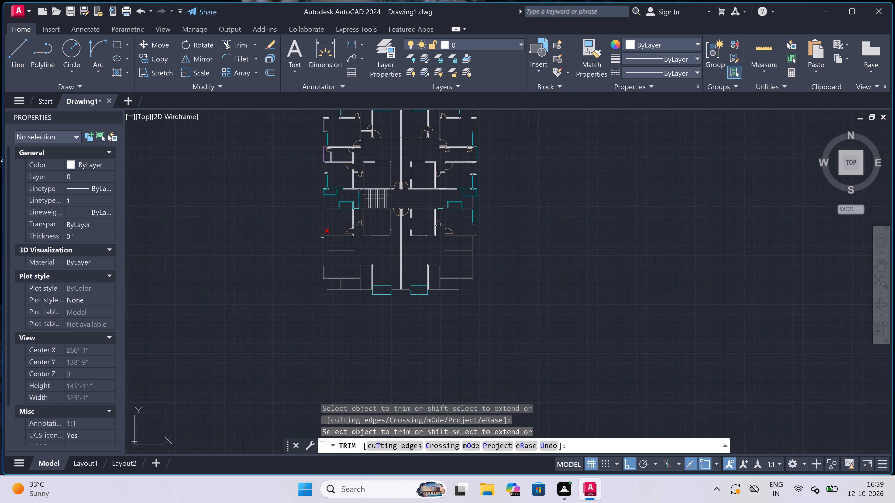
double_click(322, 235)
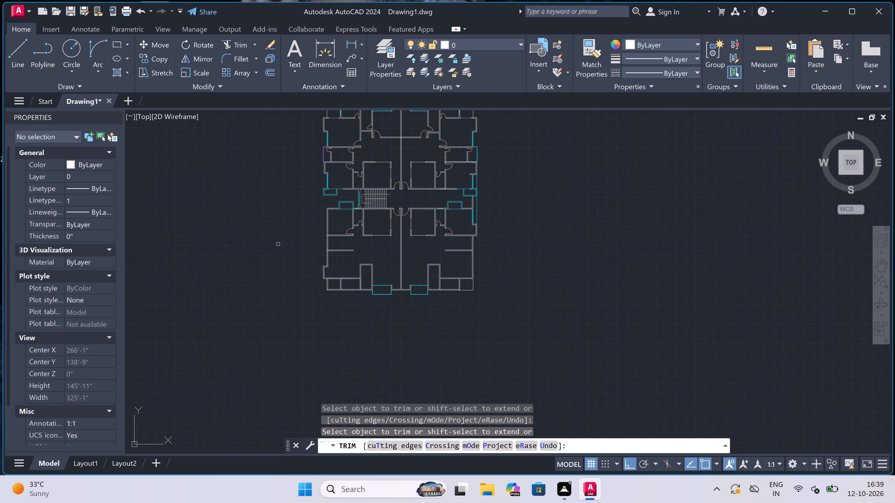
key("Escape")
Draw a line from the west recess's upper outer corner up to the partition's lower line level, and west to the partition's end.
scroll(273, 251, "down", 1)
scroll(324, 242, "up", 1)
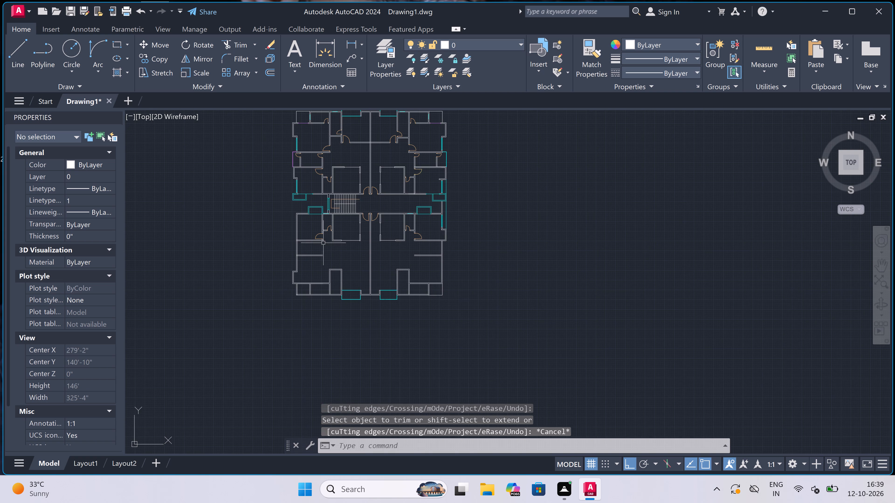
scroll(313, 252, "up", 3)
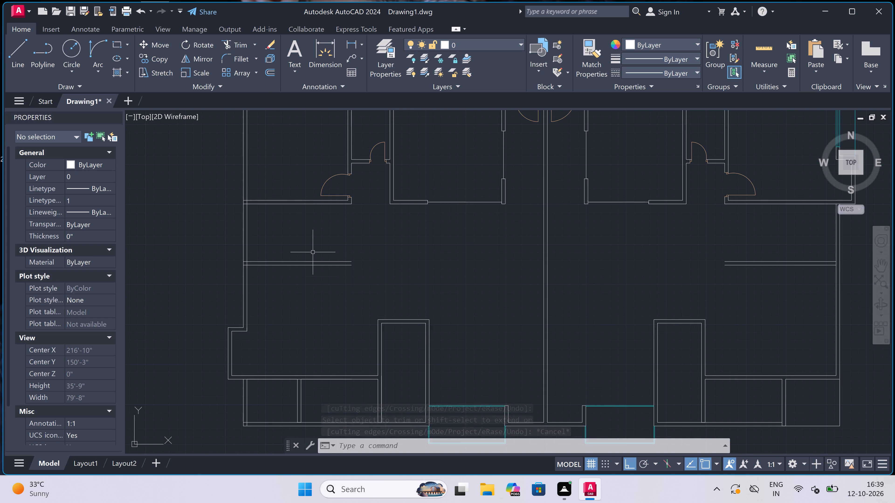
scroll(355, 287, "up", 1)
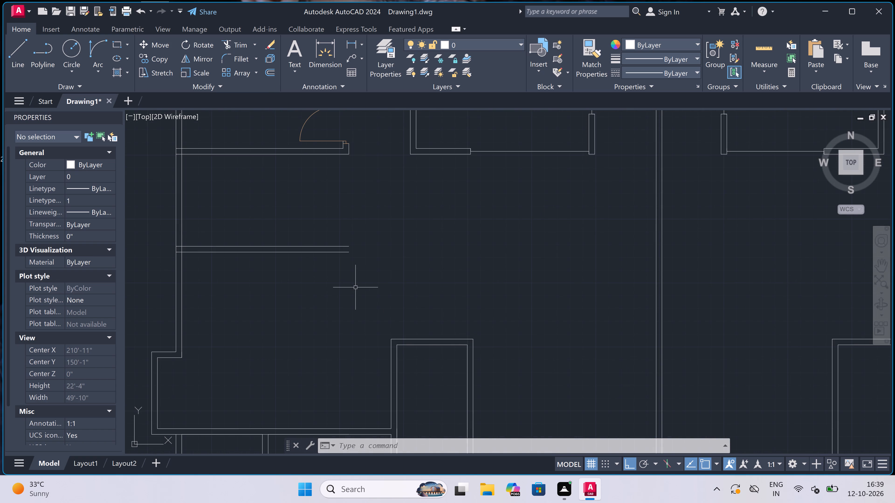
type("l")
key("space")
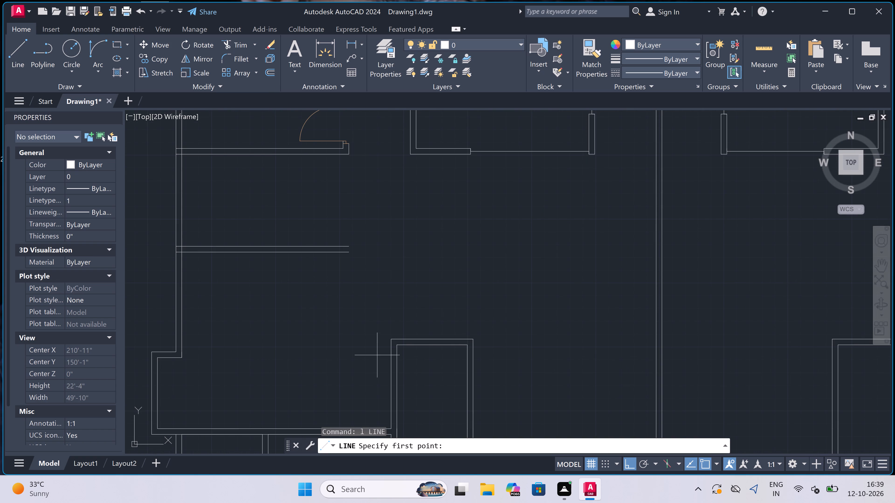
left_click_drag(389, 336, 389, 334)
scroll(385, 223, "up", 2)
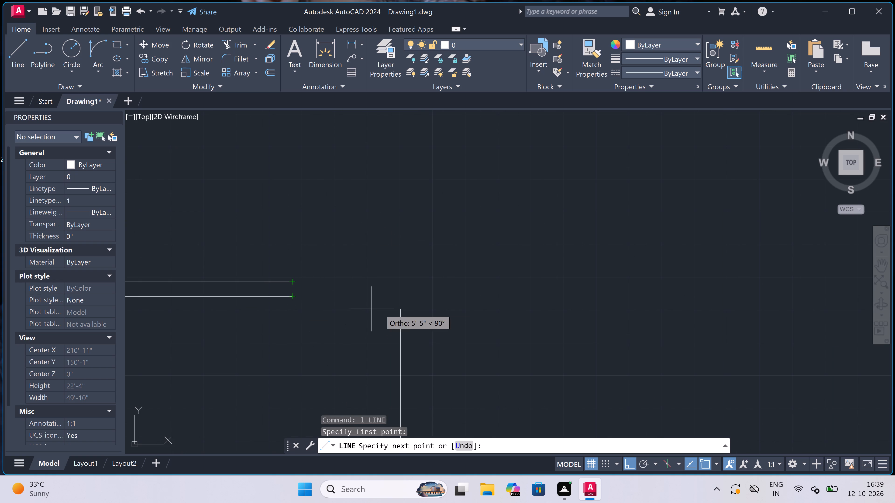
left_click(399, 296)
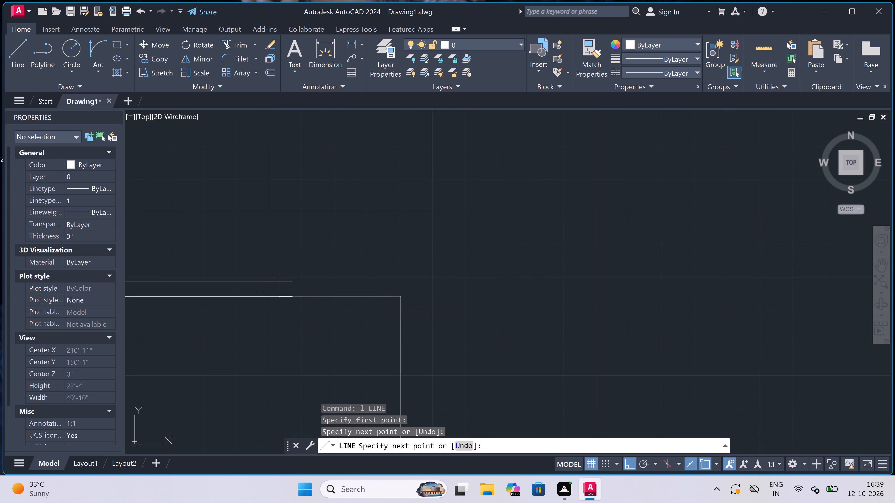
left_click(292, 295)
key("Escape")
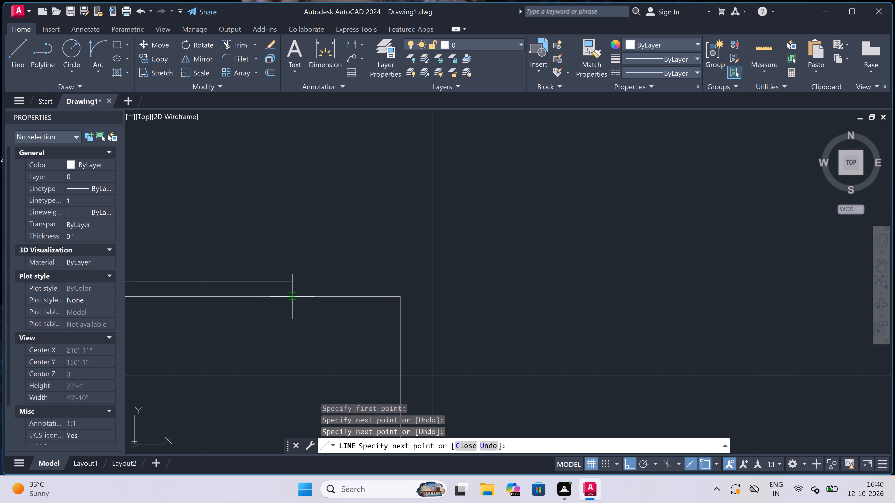
Draw the west partition's outer line from its upper line's end, 4.5" past the inner corner, down to the recess's top line.
key("space")
left_click(293, 280)
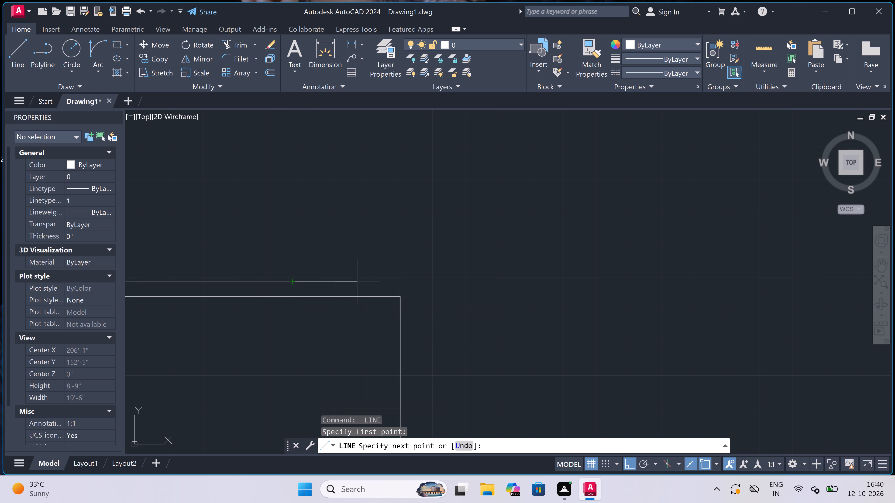
double_click(400, 282)
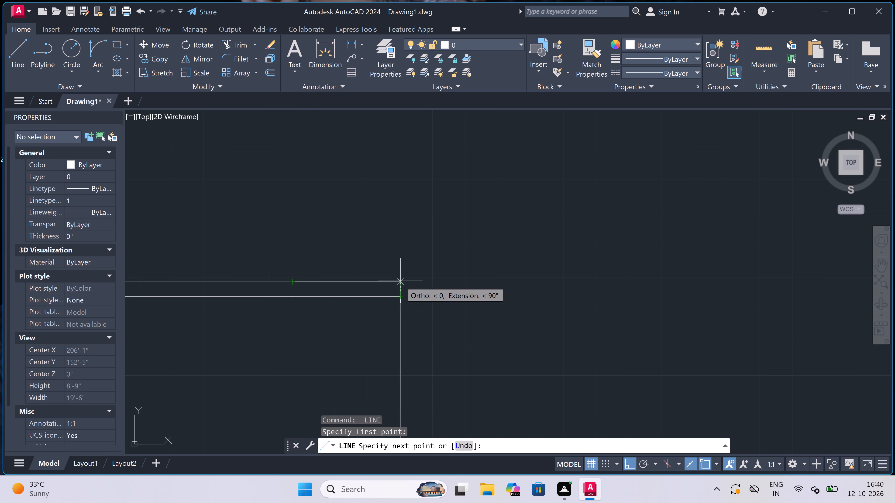
type("4.5\"")
key("space")
scroll(493, 269, "down", 4)
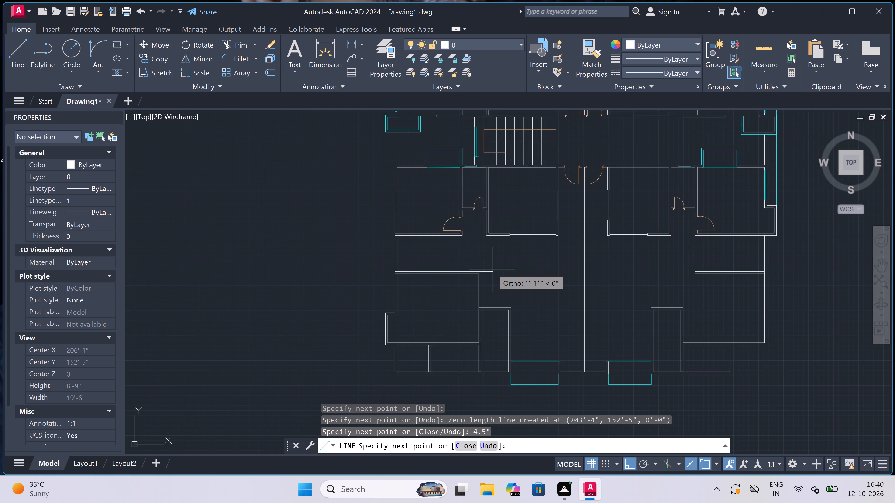
scroll(471, 317, "up", 2)
scroll(503, 292, "up", 3)
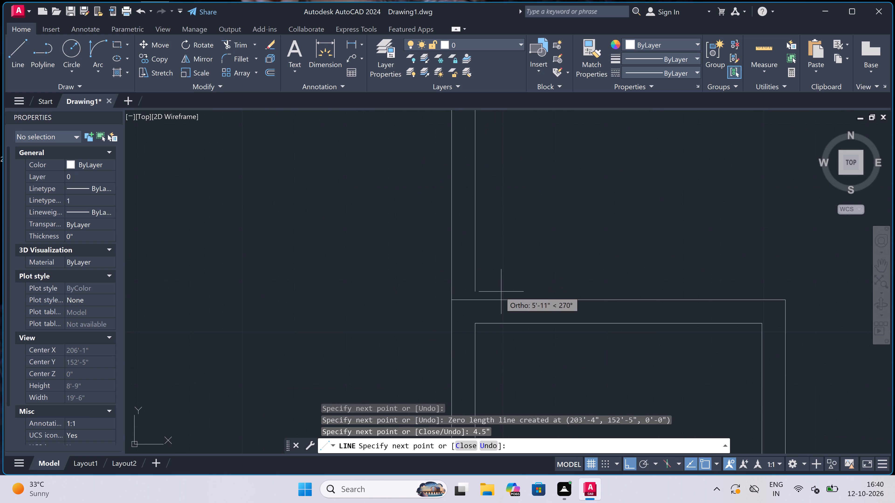
left_click(478, 302)
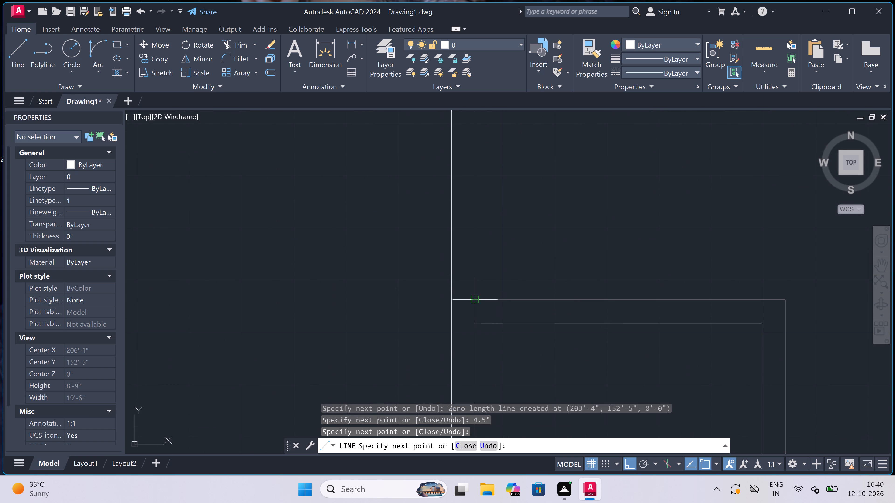
key("Escape")
Draw a line from the east recess's upper outer corner up about 5'-8", and east to the partition's lower line end.
scroll(331, 308, "down", 7)
scroll(416, 300, "up", 3)
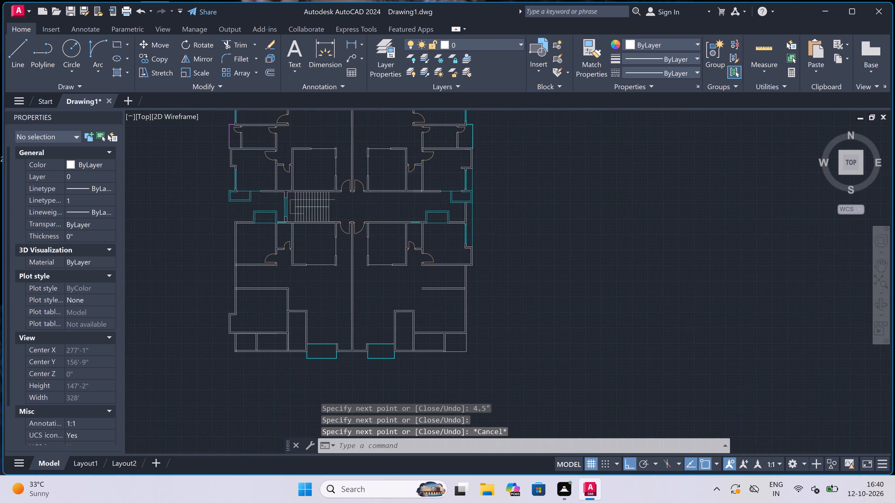
scroll(398, 317, "up", 1)
key("space")
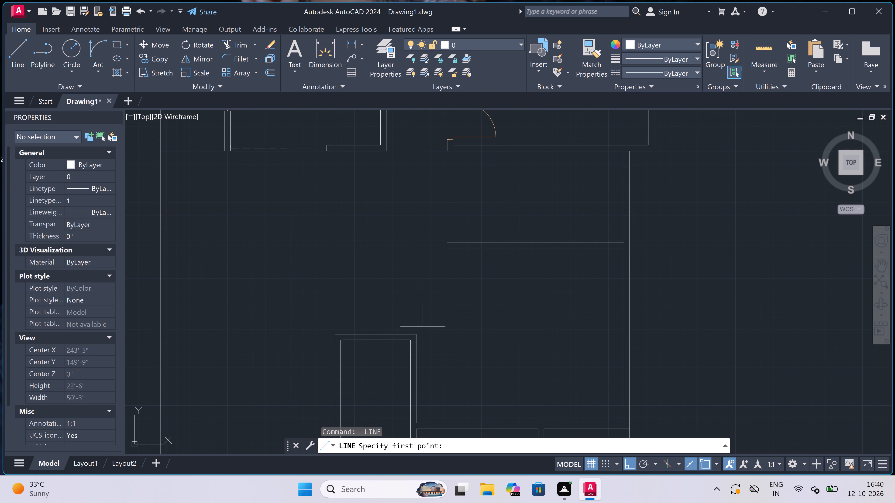
left_click(420, 335)
scroll(413, 277, "up", 2)
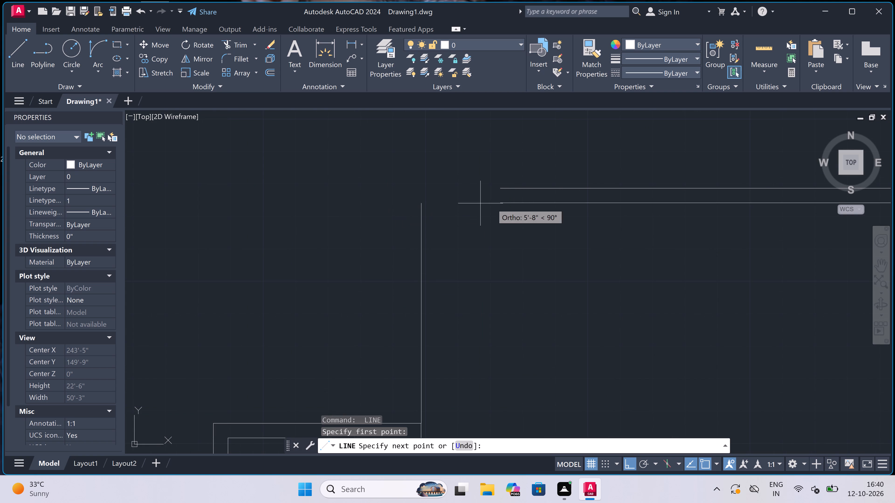
left_click(418, 205)
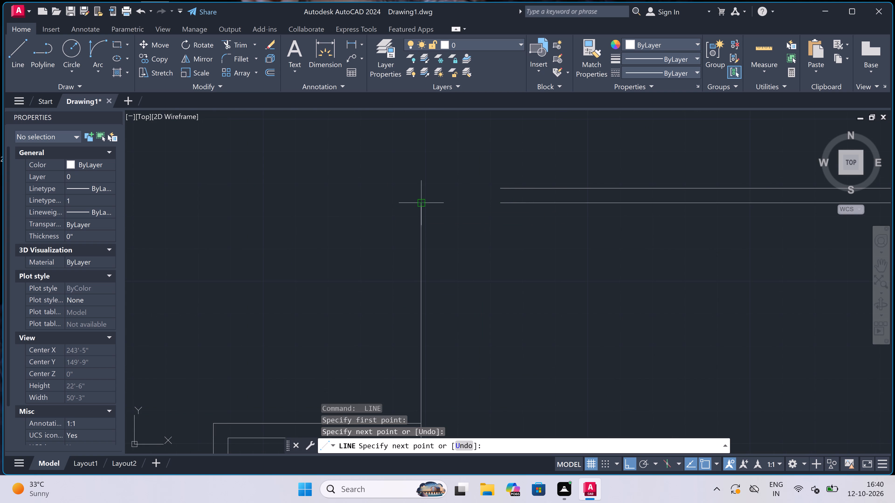
left_click(498, 207)
key("Escape")
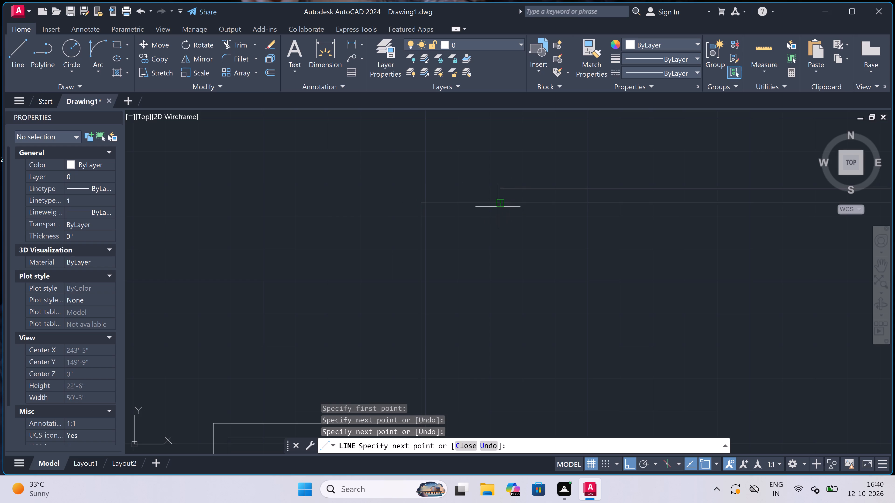
Draw the east partition's outer line from its upper line's end, 4.5" past the inner corner, down to the recess's top line.
key("space")
left_click(503, 187)
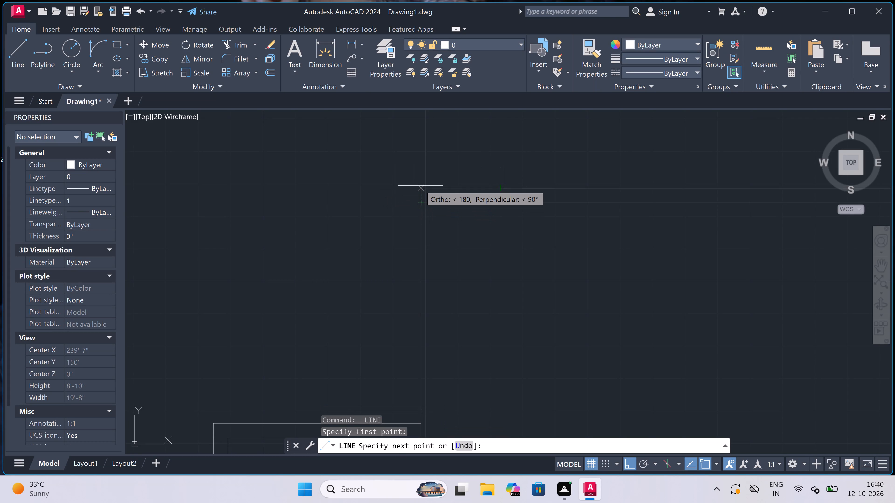
left_click(420, 186)
type("4.5\"")
key("space")
scroll(354, 193, "down", 2)
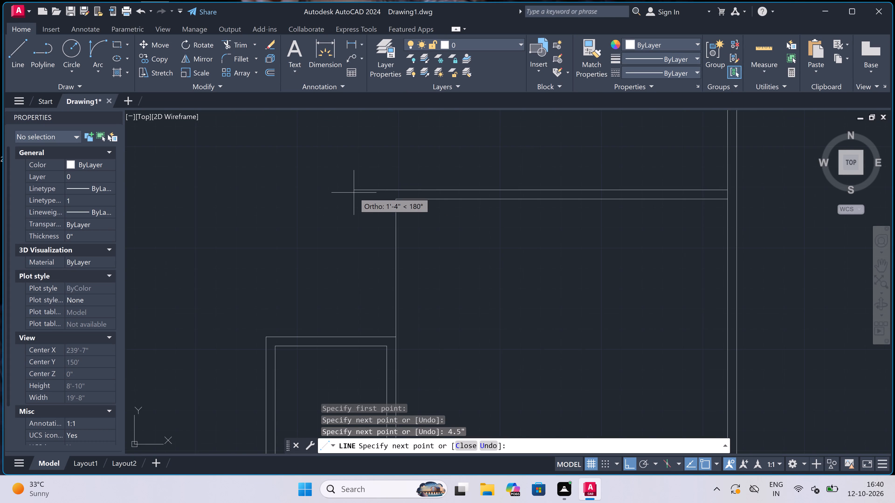
scroll(361, 270, "up", 4)
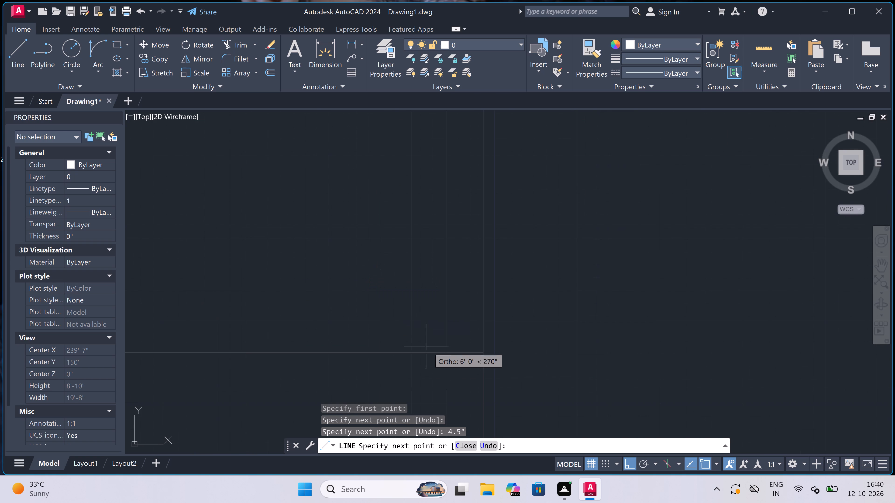
left_click(446, 352)
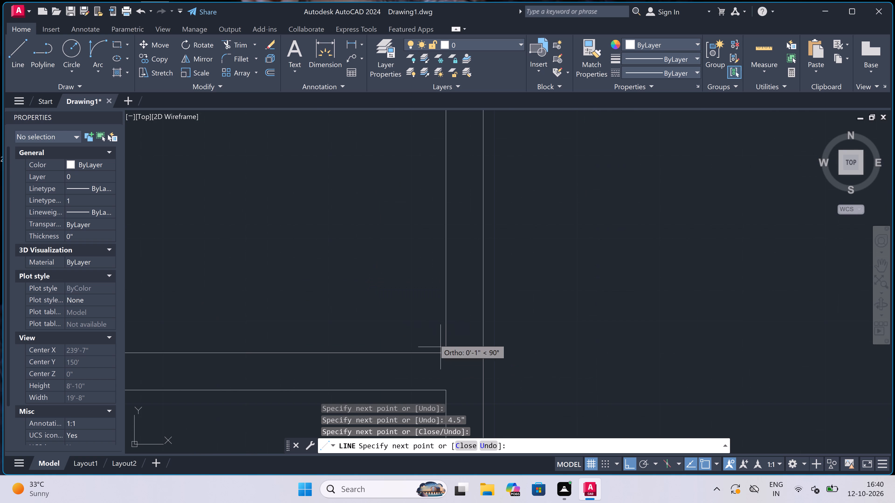
key("Escape")
scroll(386, 270, "down", 7)
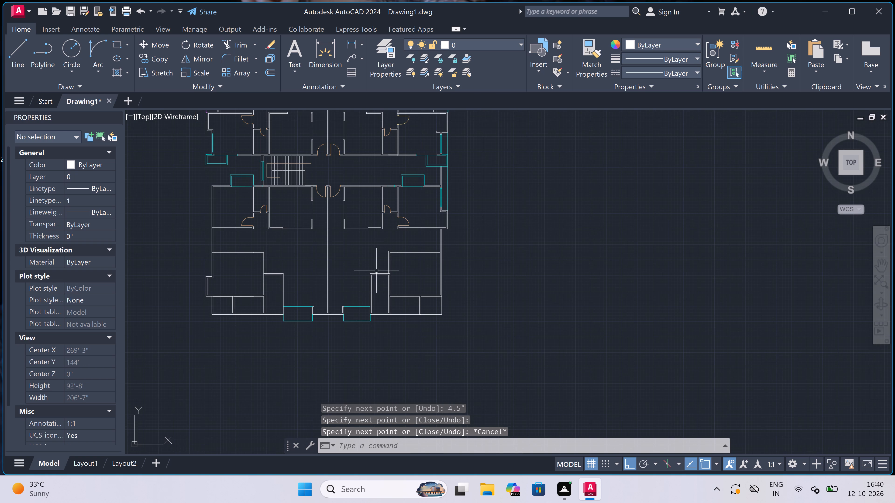
scroll(244, 283, "up", 1)
scroll(263, 282, "down", 1)
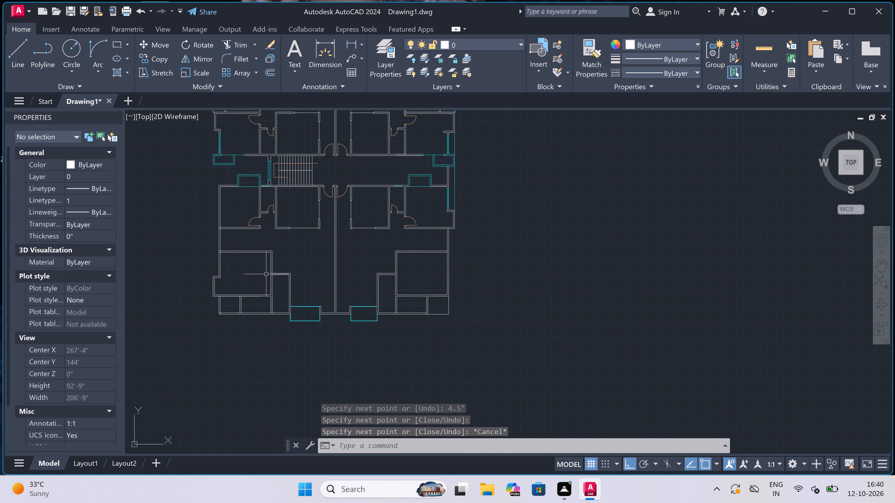
Offset the bottom wall's inner lines on both sides of the central wall 11' upward.
scroll(283, 273, "down", 1)
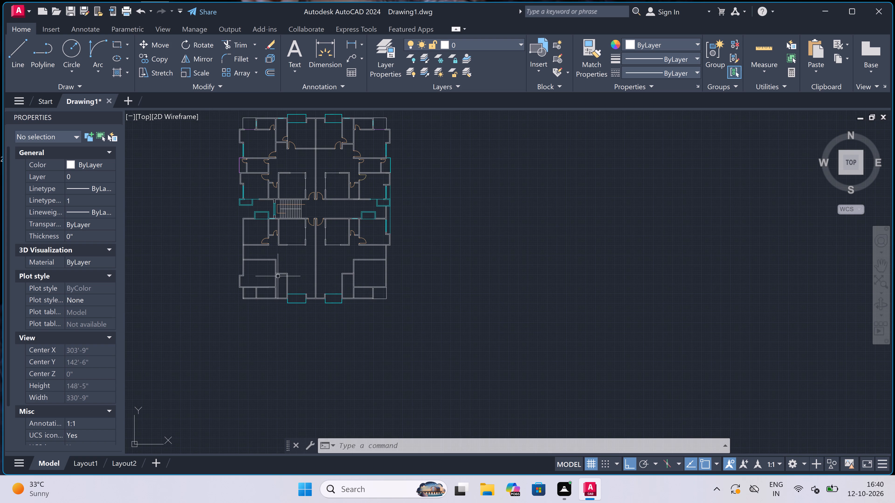
scroll(297, 291, "up", 3)
key("o")
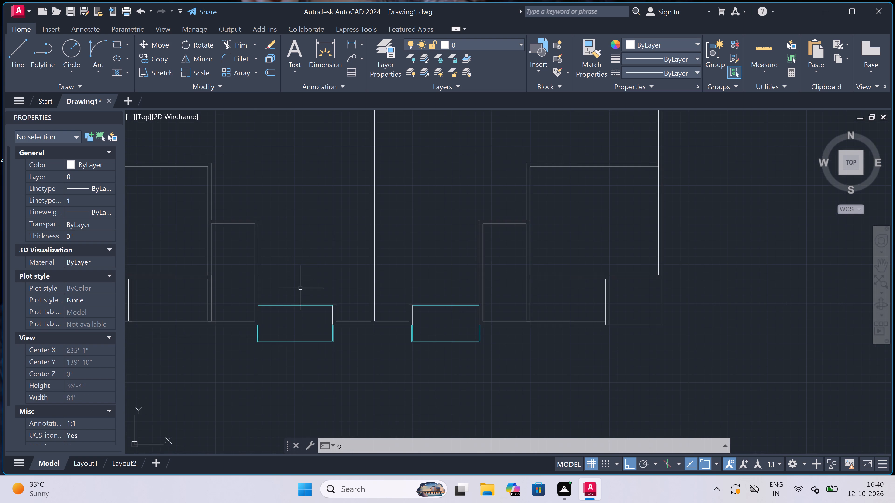
key("space")
scroll(358, 321, "up", 2)
left_click_drag(358, 321, 358, 314)
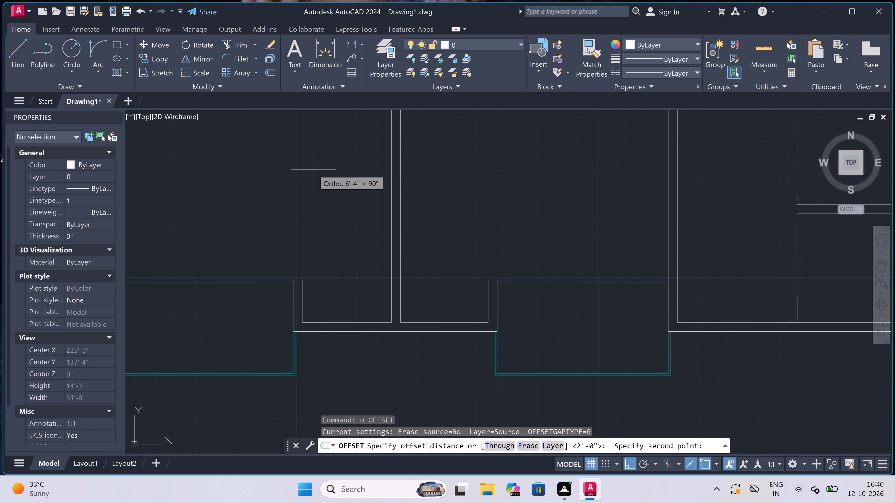
type("11'")
key("space")
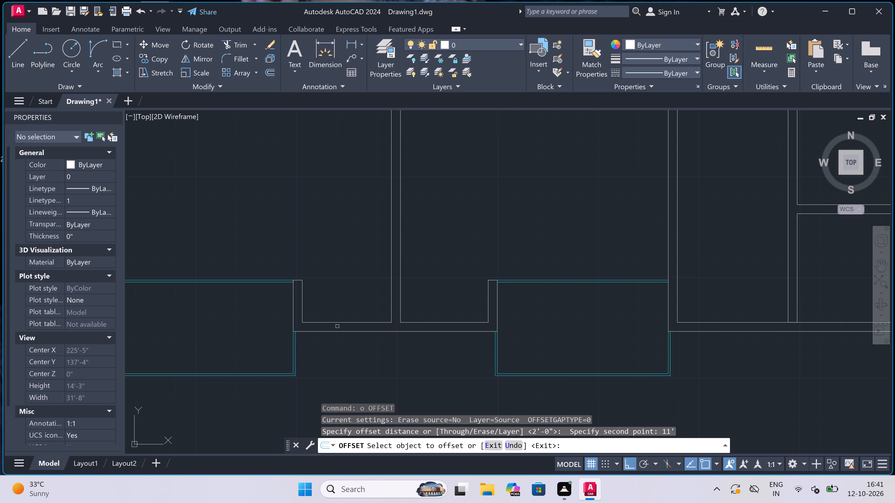
left_click(337, 322)
left_click(354, 257)
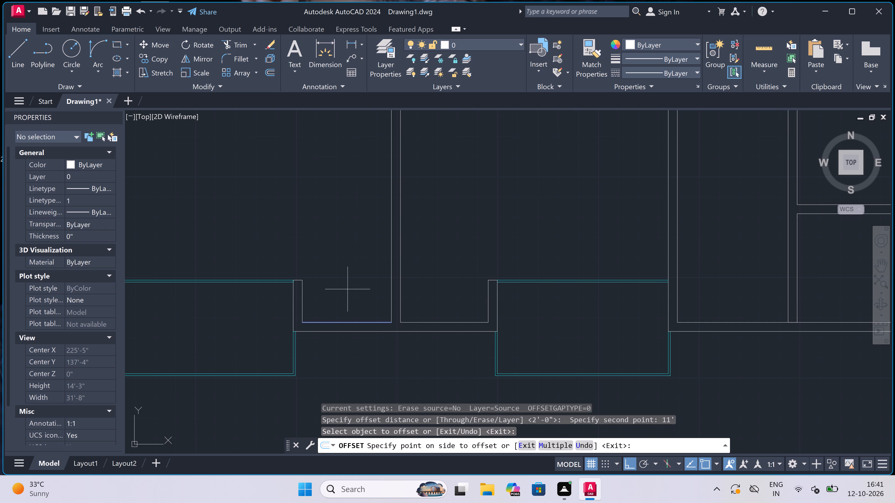
scroll(354, 258, "down", 3)
scroll(308, 211, "up", 3)
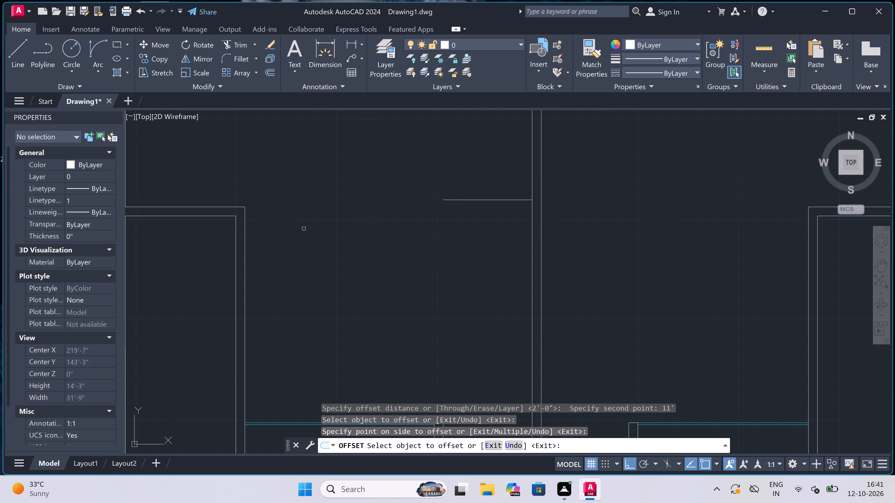
scroll(303, 233, "down", 2)
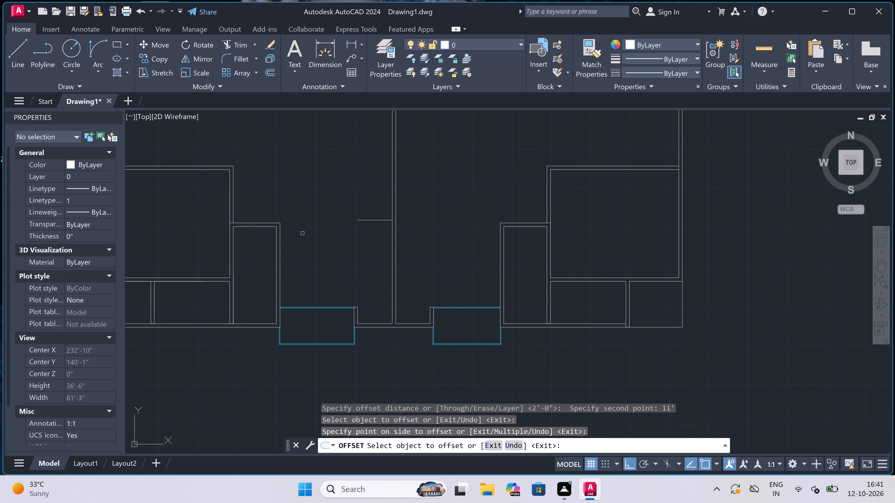
scroll(303, 233, "down", 2)
scroll(305, 231, "up", 3)
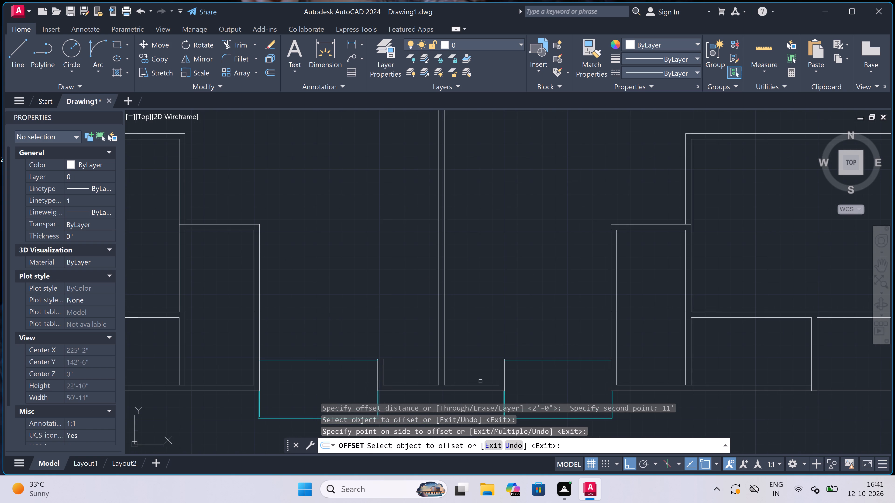
left_click_drag(471, 386, 472, 386)
left_click_drag(472, 386, 472, 384)
left_click(475, 276)
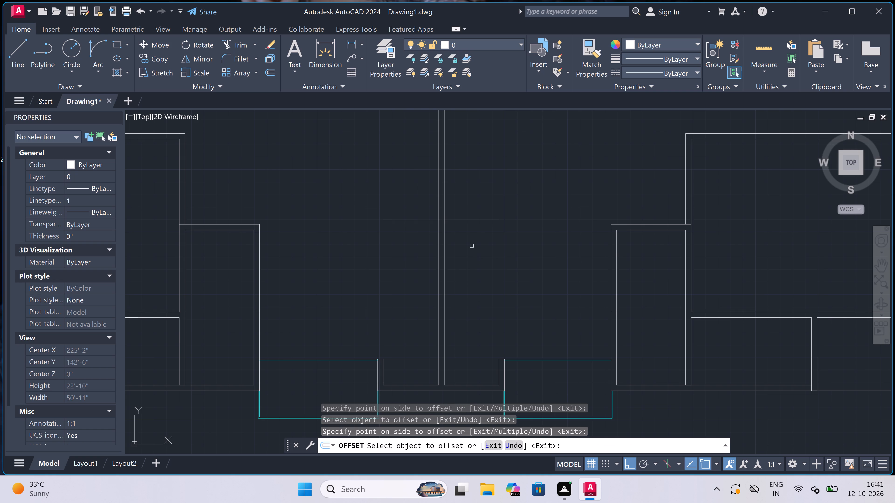
key("Escape")
Move the two new short horizontal lines beside the central wall straight up a short distance together.
scroll(471, 211, "up", 2)
left_click(472, 208)
left_click(444, 269)
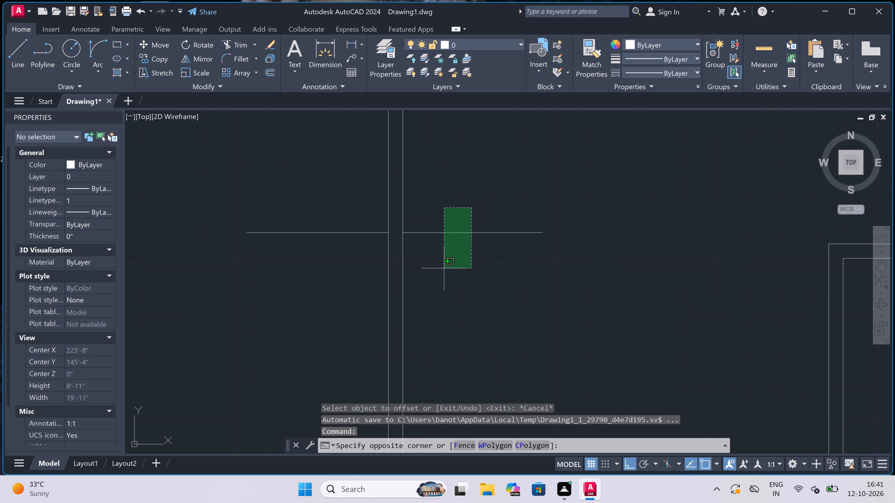
scroll(444, 266, "down", 3)
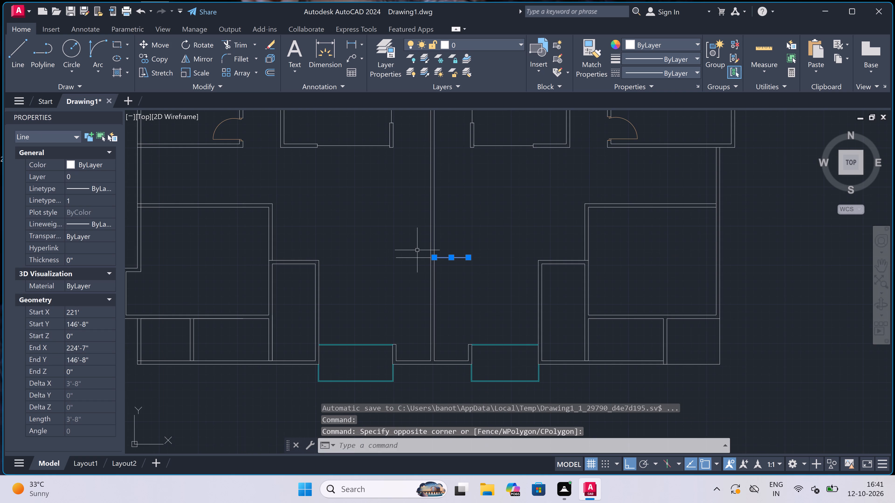
scroll(417, 250, "up", 2)
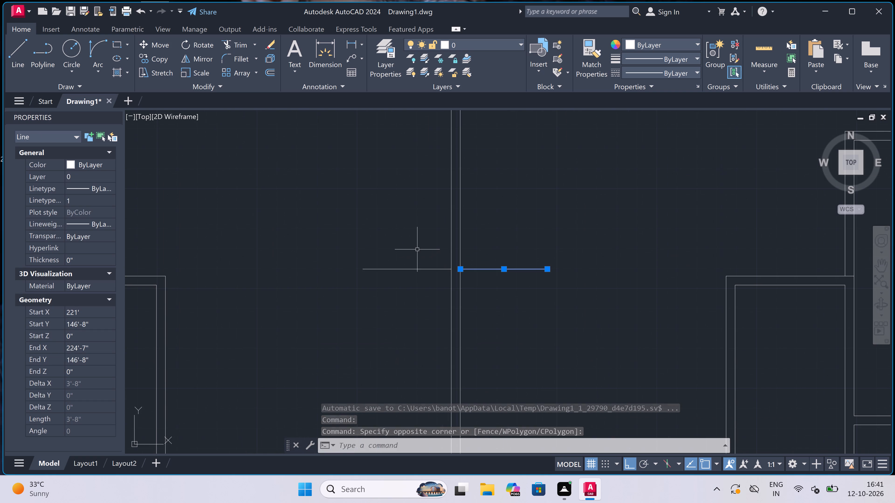
left_click_drag(418, 246, 417, 251)
left_click(385, 301)
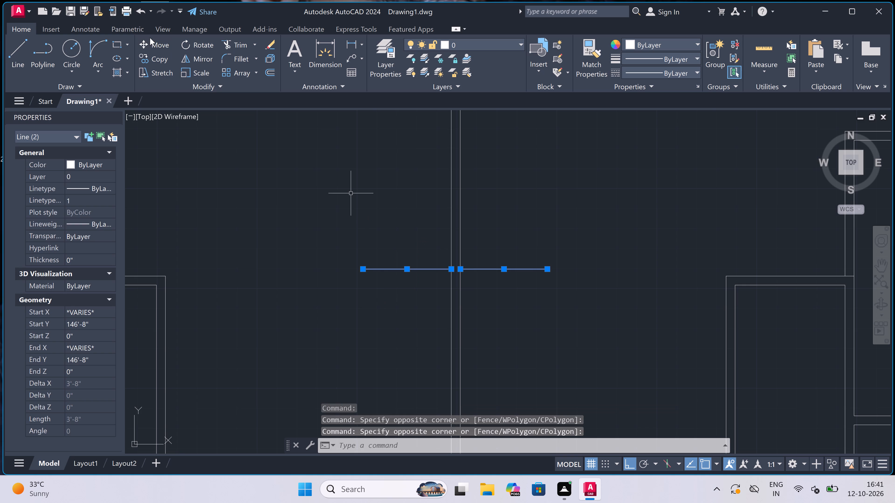
left_click(150, 38)
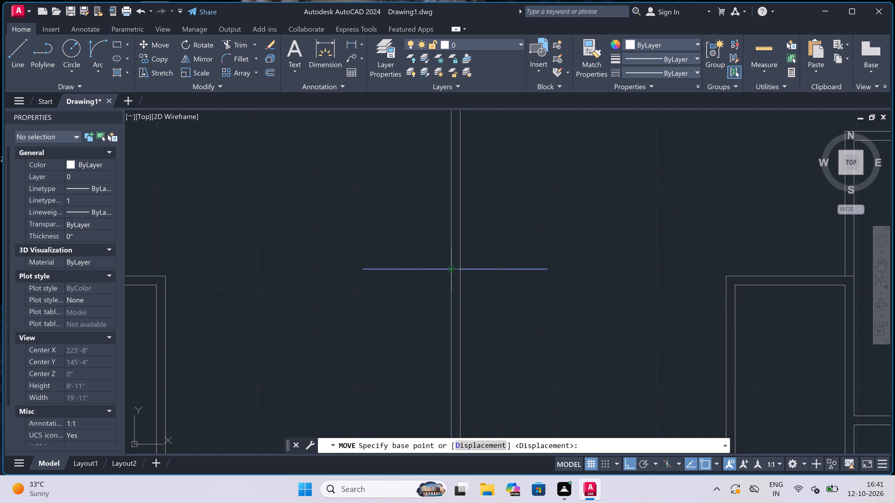
left_click(450, 271)
left_click(453, 233)
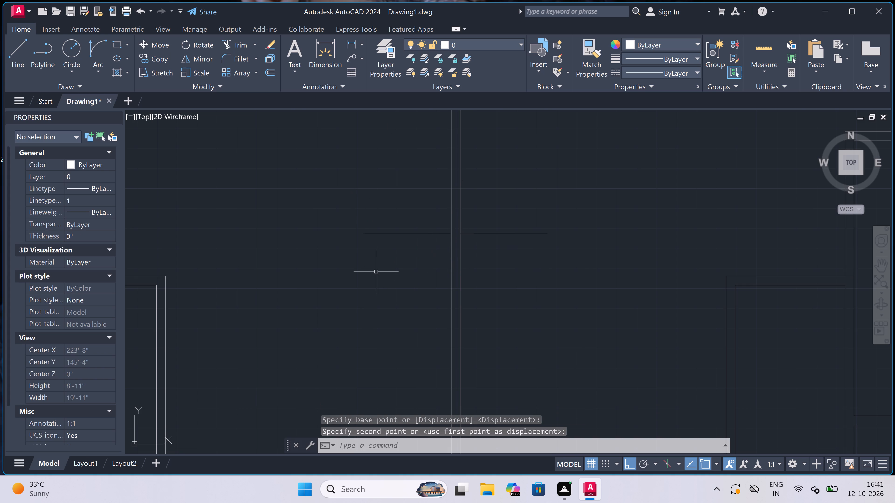
Offset both short horizontal lines 4.5" upward to form a double-line partition on each side of the central wall.
scroll(376, 271, "down", 2)
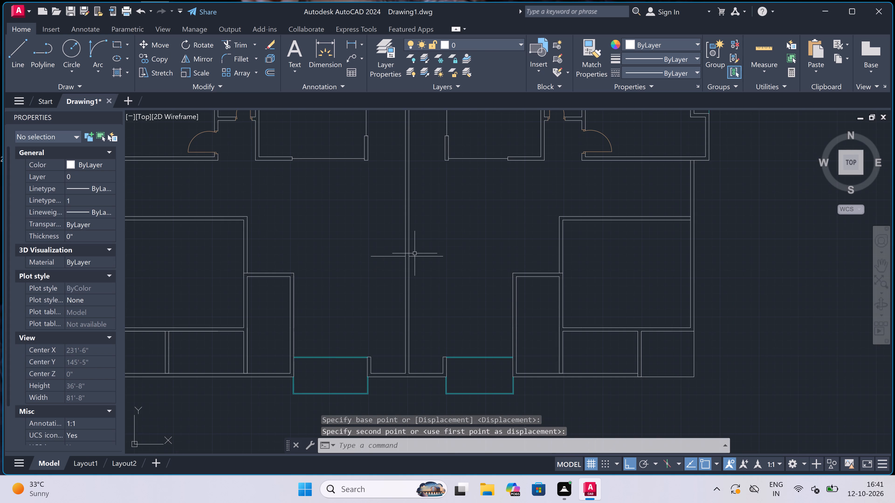
key("o")
key("space")
scroll(397, 256, "up", 3)
left_click(386, 254)
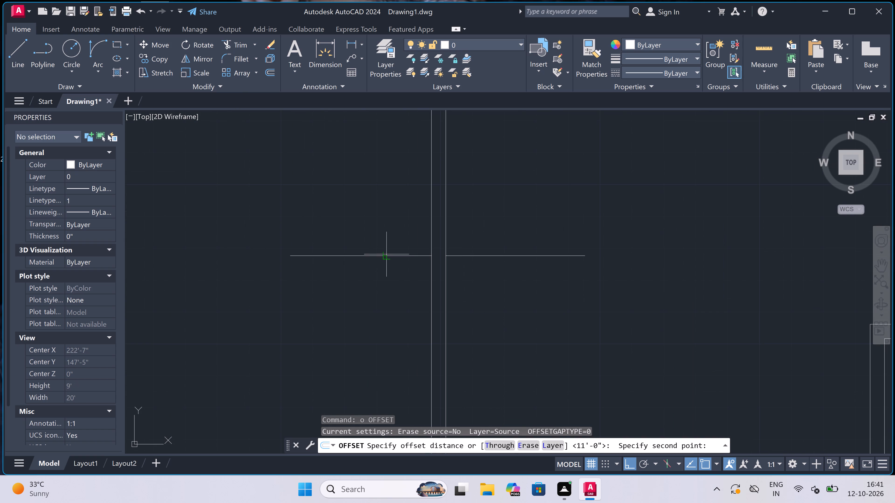
type("4.5\"")
key("space")
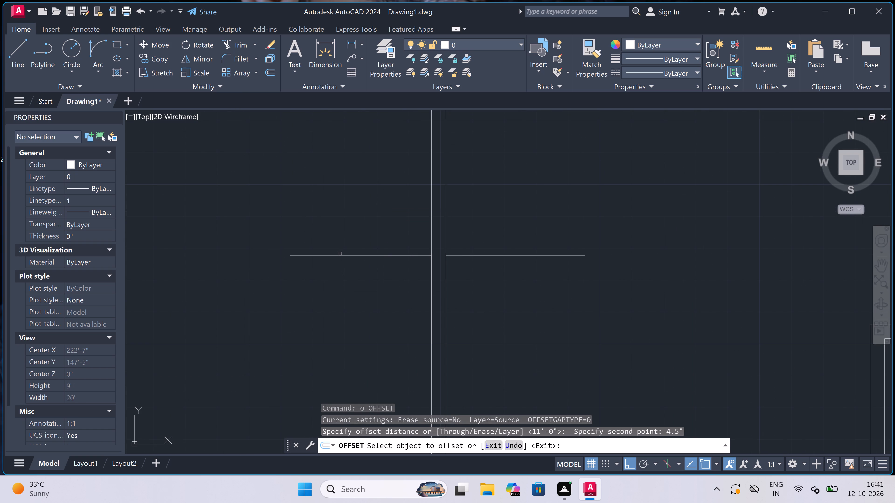
left_click_drag(335, 256, 335, 246)
left_click(338, 219)
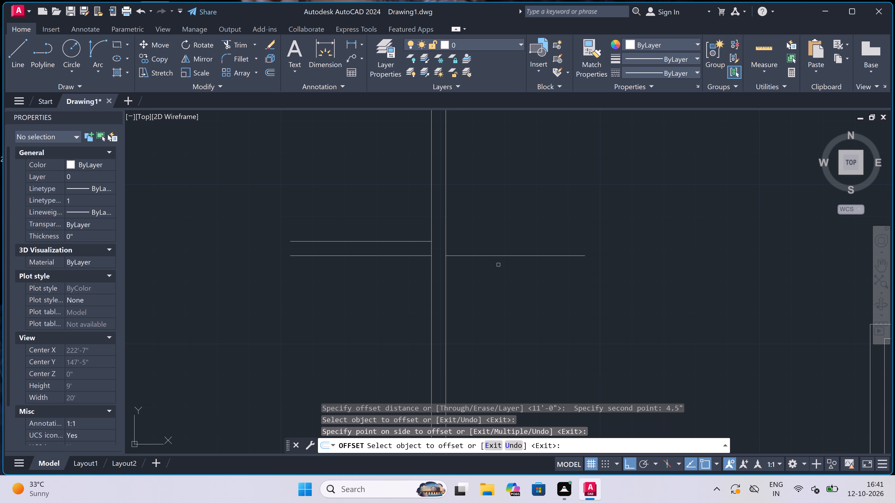
left_click_drag(492, 256, 491, 242)
left_click_drag(479, 194, 479, 196)
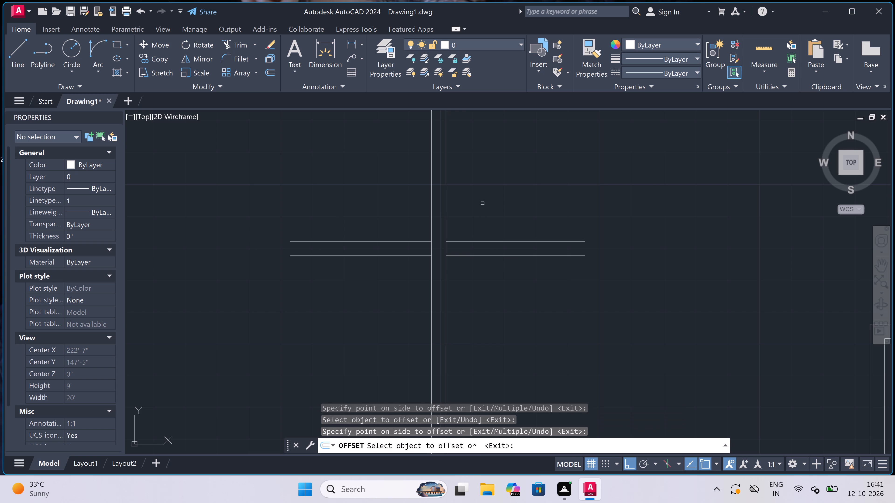
key("Escape")
Extend the short double lines across the central wall and outward to the west and east rooms' inner walls.
key("e")
key("x")
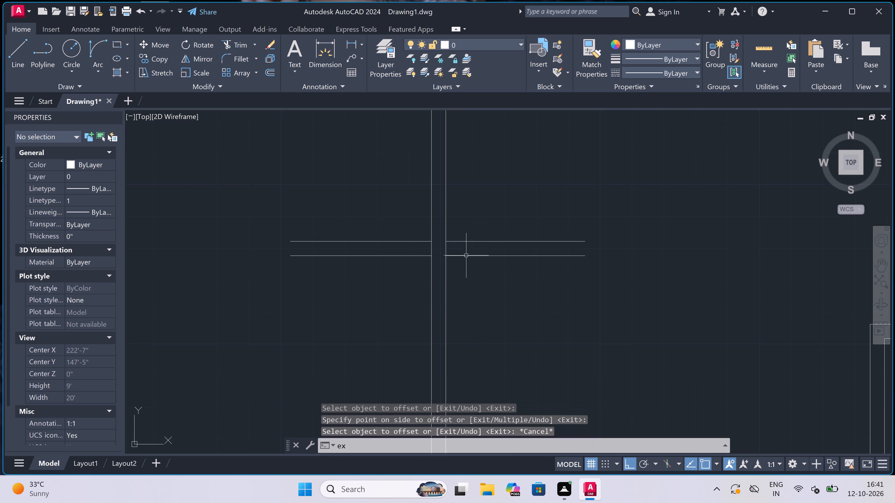
key("space")
double_click(454, 257)
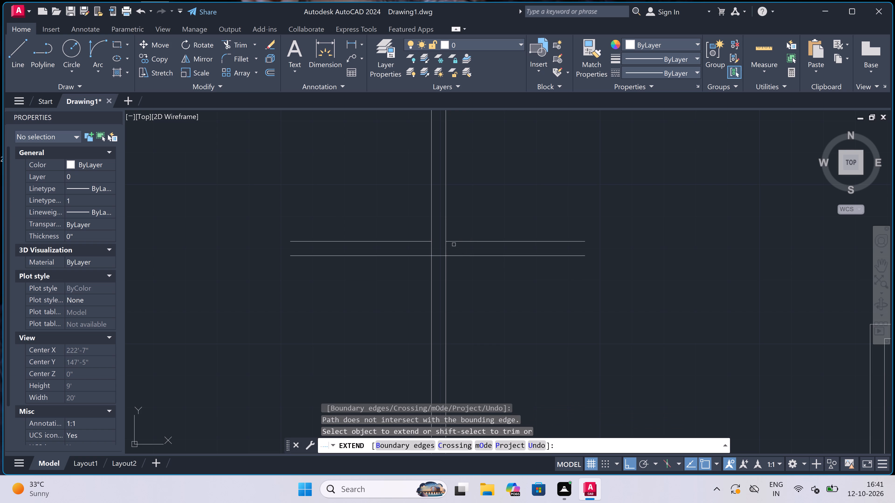
left_click(454, 242)
scroll(418, 247, "down", 3)
left_click(405, 233)
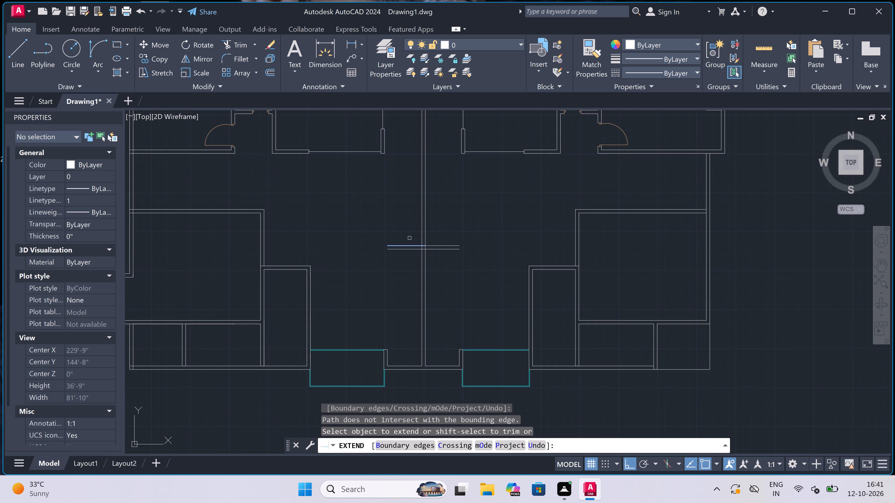
left_click(403, 290)
double_click(449, 227)
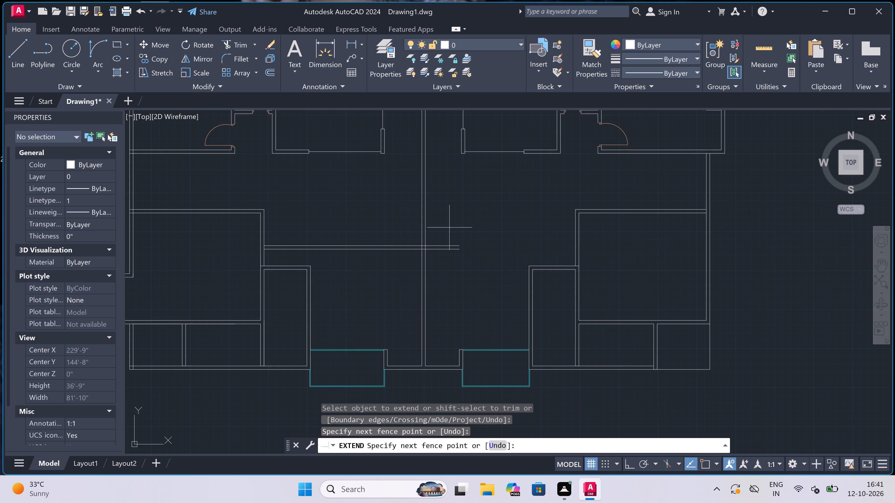
left_click(446, 302)
key("Escape")
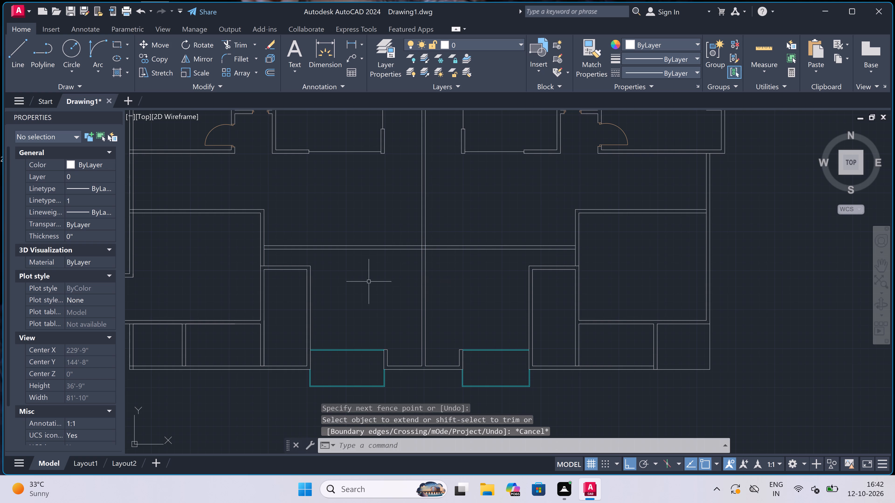
Extend the vertical partition lines above the two bottom projections up to the new cross partition's lower line.
key("space")
left_click(279, 284)
left_click(341, 283)
left_click(287, 284)
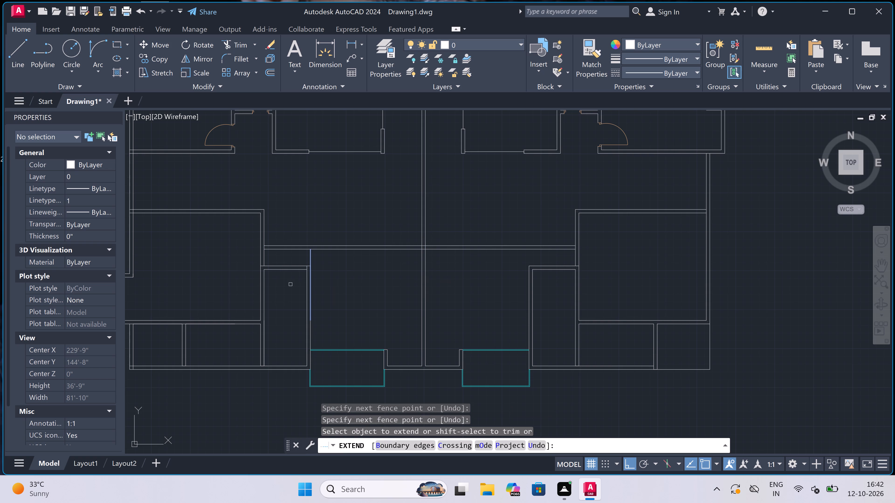
left_click(365, 278)
left_click(561, 294)
left_click(474, 297)
left_click_drag(546, 295, 540, 295)
left_click(461, 299)
left_click_drag(555, 289, 550, 291)
double_click(456, 293)
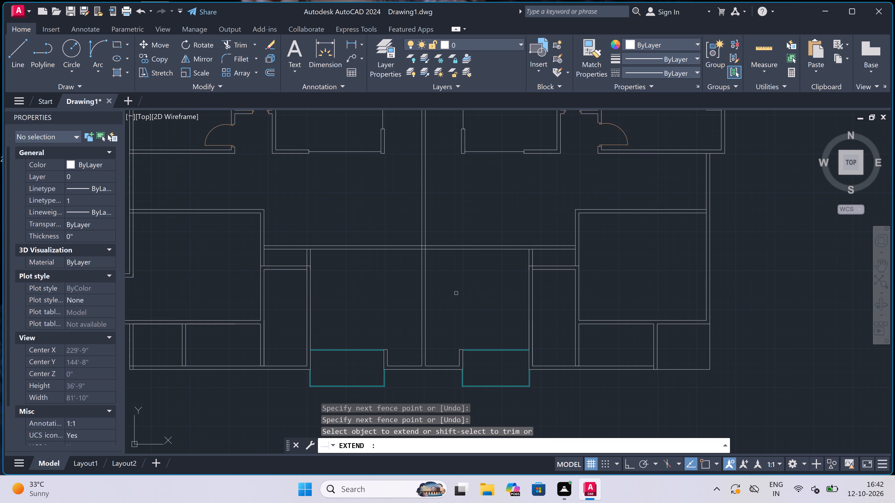
key("Escape")
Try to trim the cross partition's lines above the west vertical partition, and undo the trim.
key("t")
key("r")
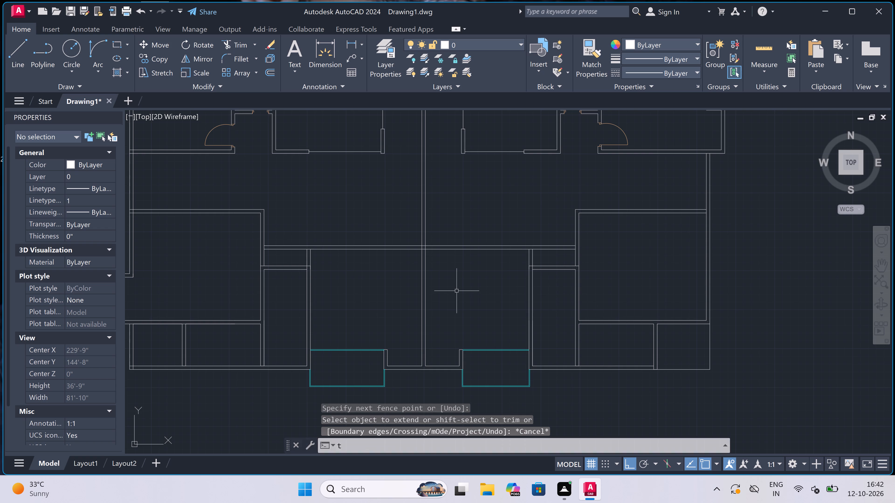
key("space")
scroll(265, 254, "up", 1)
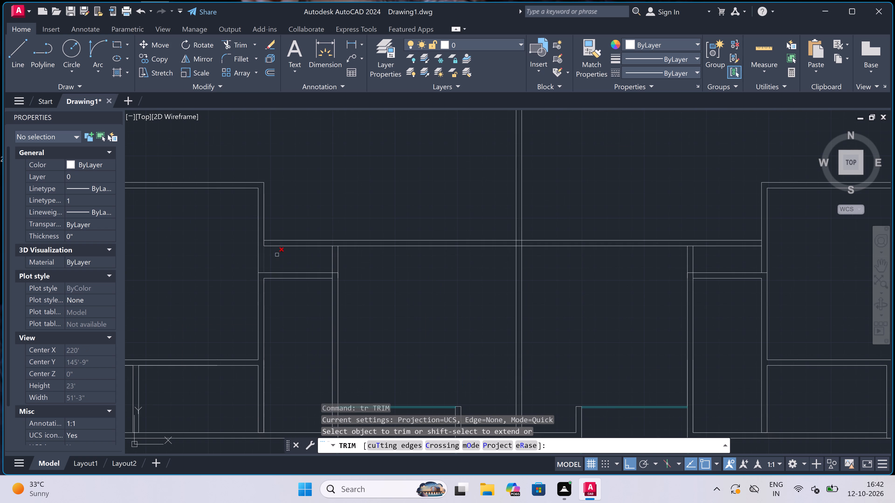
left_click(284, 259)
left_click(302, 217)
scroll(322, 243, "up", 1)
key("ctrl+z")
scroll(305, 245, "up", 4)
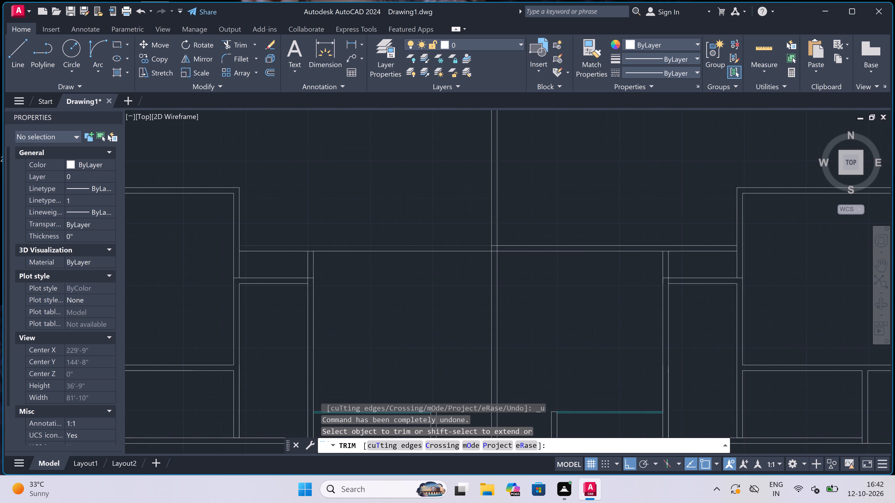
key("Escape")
Extend the west vertical partition's two lines from the cross partition's lower line to its upper line.
key("e")
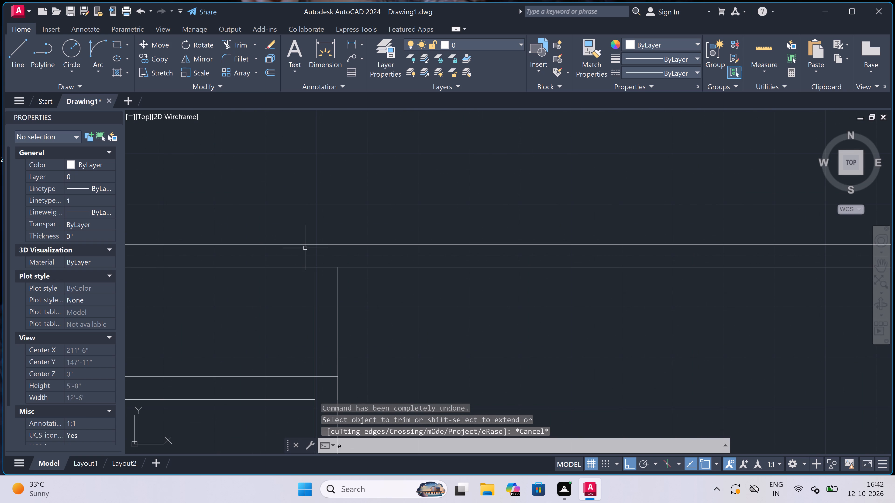
key("x")
key("space")
left_click_drag(272, 303, 279, 303)
left_click(433, 304)
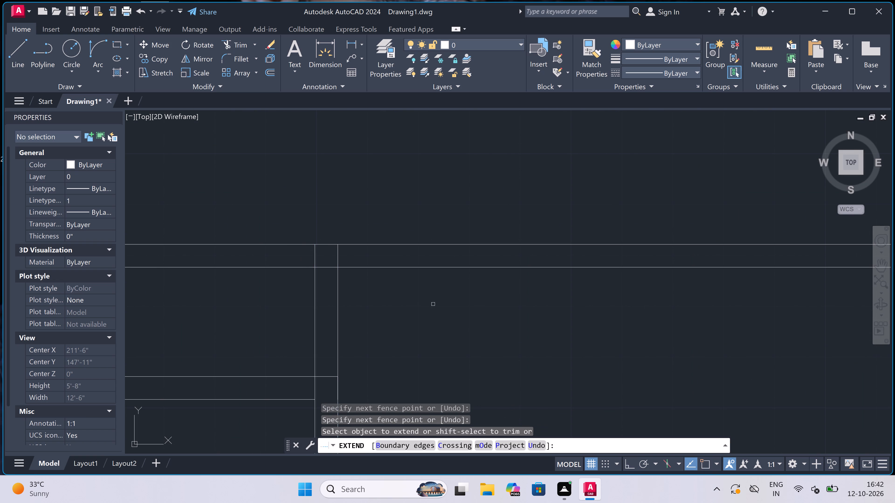
Extend the east vertical partition's two lines from the cross partition's lower line to its upper line.
scroll(336, 306, "down", 5)
scroll(692, 301, "up", 3)
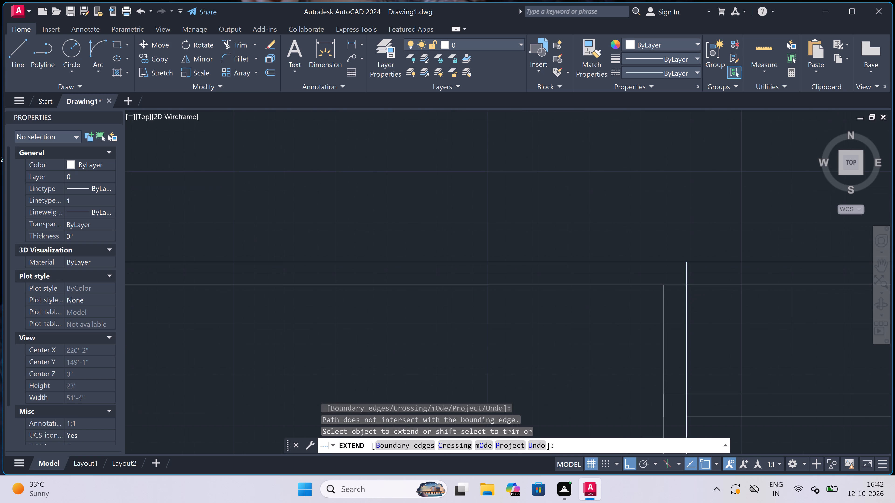
double_click(711, 305)
left_click(571, 324)
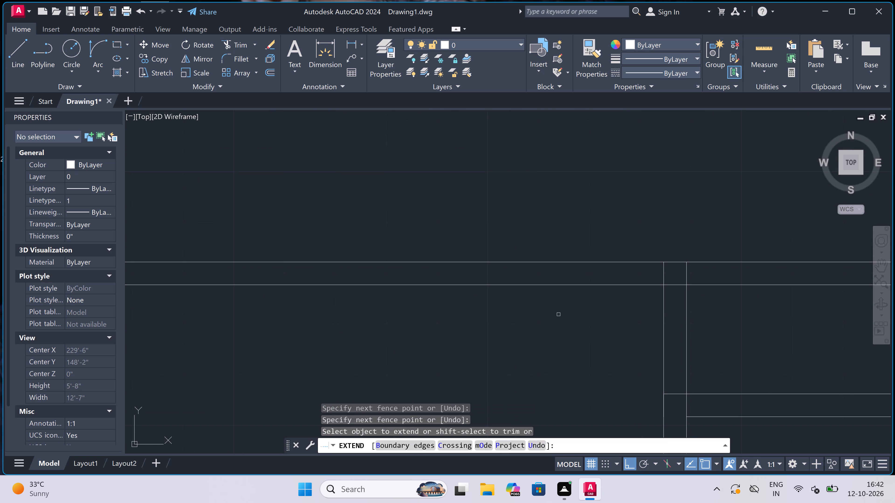
scroll(408, 224, "down", 4)
key("Escape")
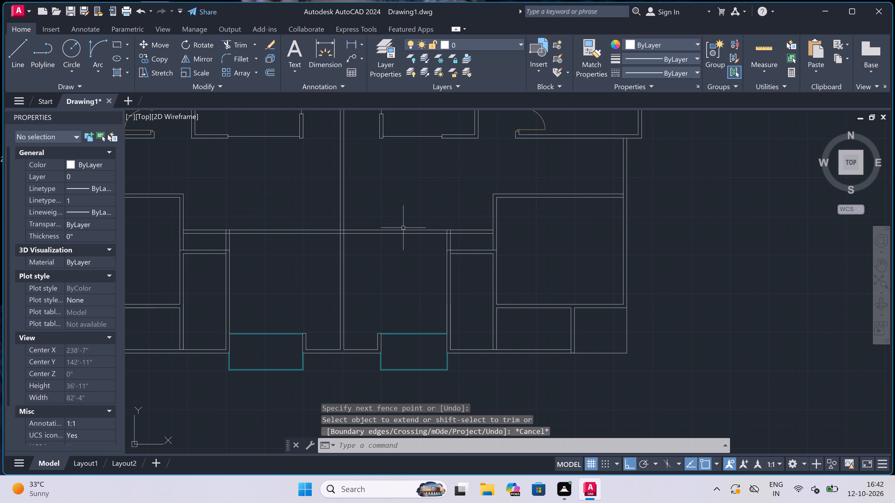
Trim the cross partition's two lines between the east vertical partition and the east room's wall.
key("t")
key("r")
key("space")
scroll(489, 237, "up", 1)
left_click_drag(484, 242, 484, 242)
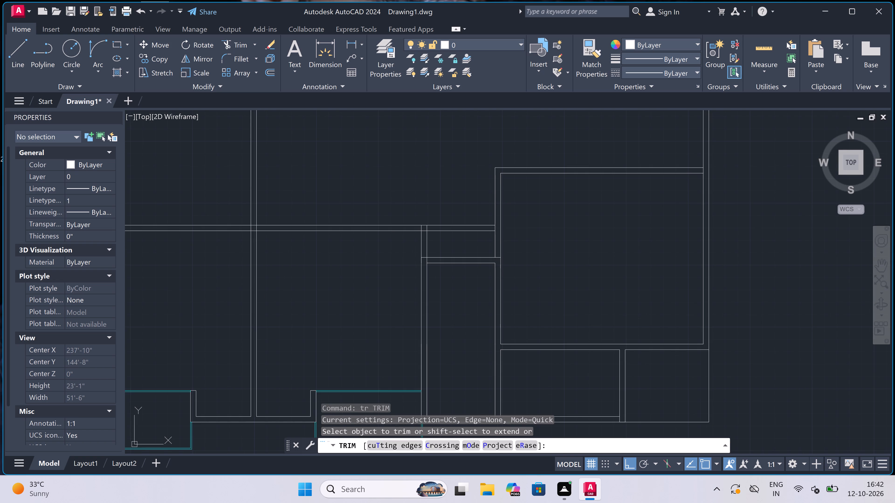
left_click_drag(484, 242, 483, 240)
left_click(474, 216)
left_click(460, 251)
Trim the leftover segments where the east vertical partition meets the short partition and the cross partition's corner.
scroll(413, 262, "up", 2)
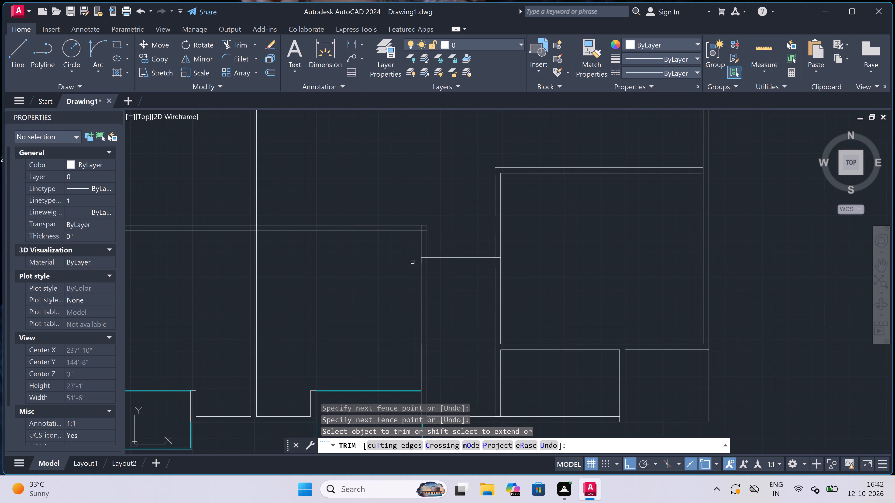
scroll(448, 258, "up", 2)
left_click(447, 255)
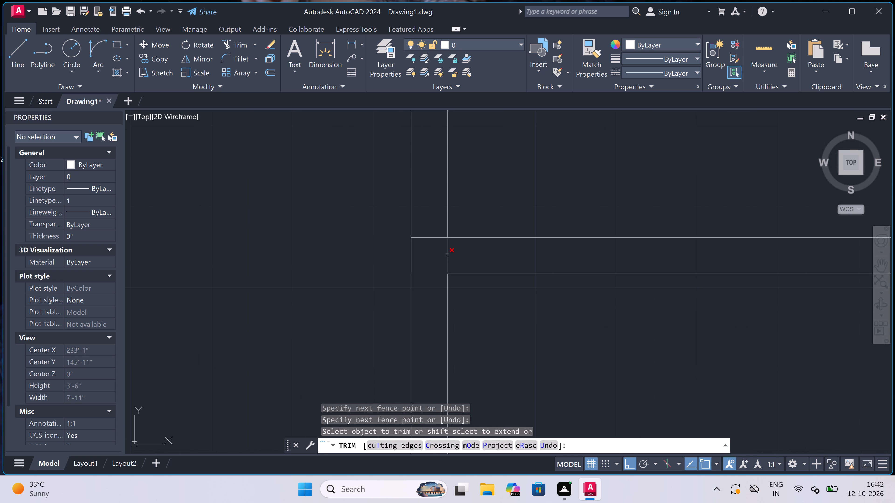
left_click(425, 253)
scroll(423, 225, "down", 3)
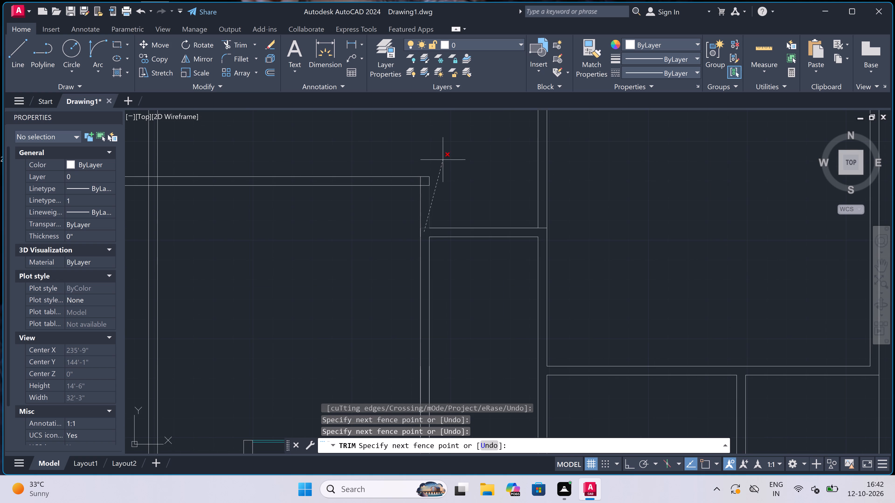
scroll(427, 176, "up", 3)
double_click(413, 196)
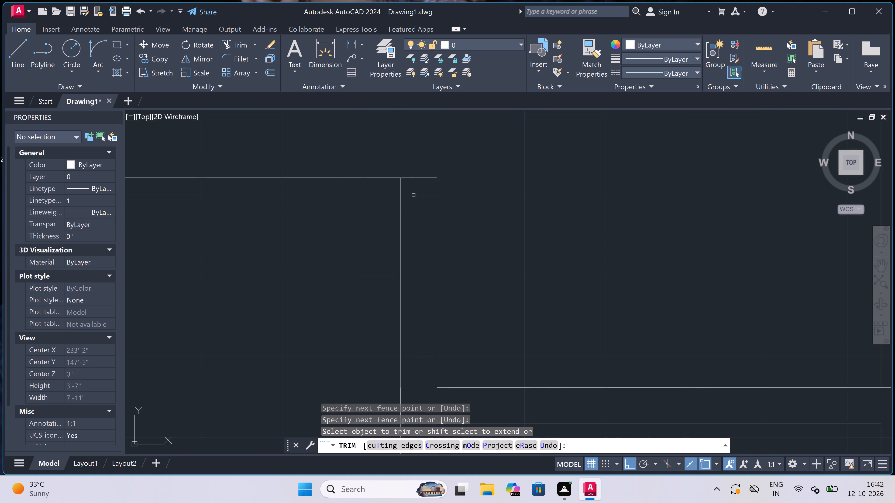
left_click(337, 199)
Trim the cross partition's two lines between the west room's wall and the west vertical partition.
scroll(374, 200, "down", 9)
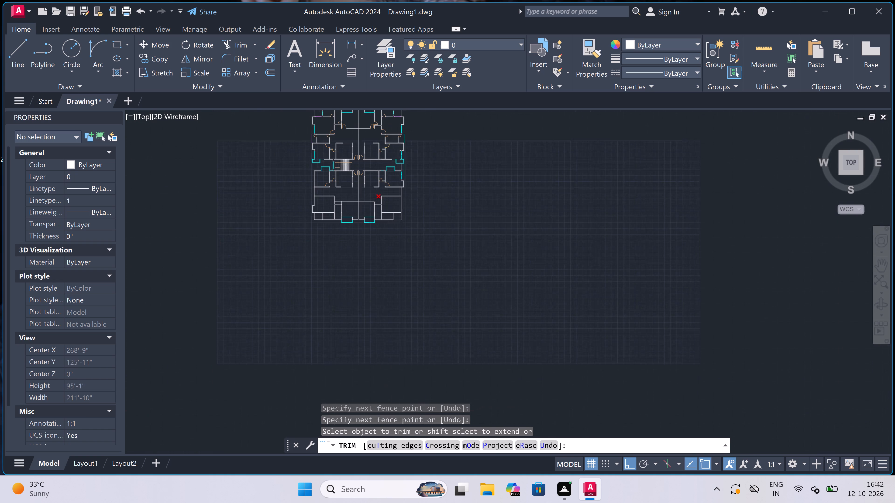
scroll(374, 201, "down", 1)
scroll(362, 200, "up", 3)
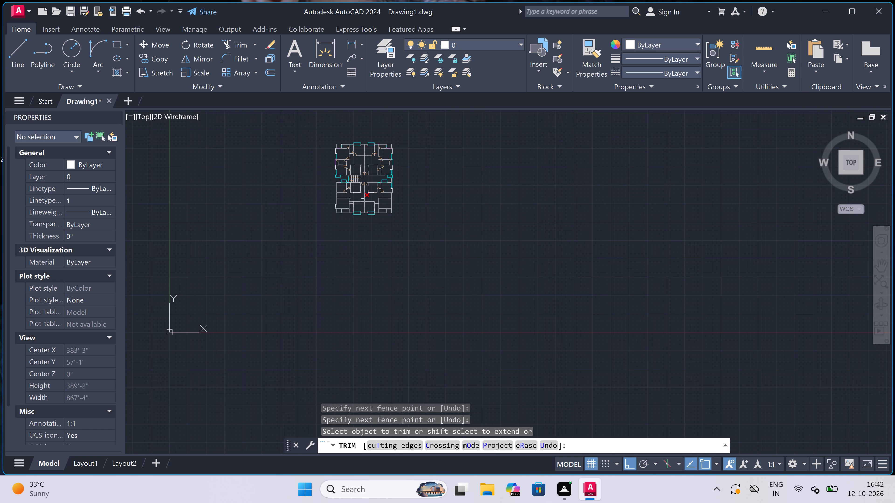
scroll(296, 207, "up", 3)
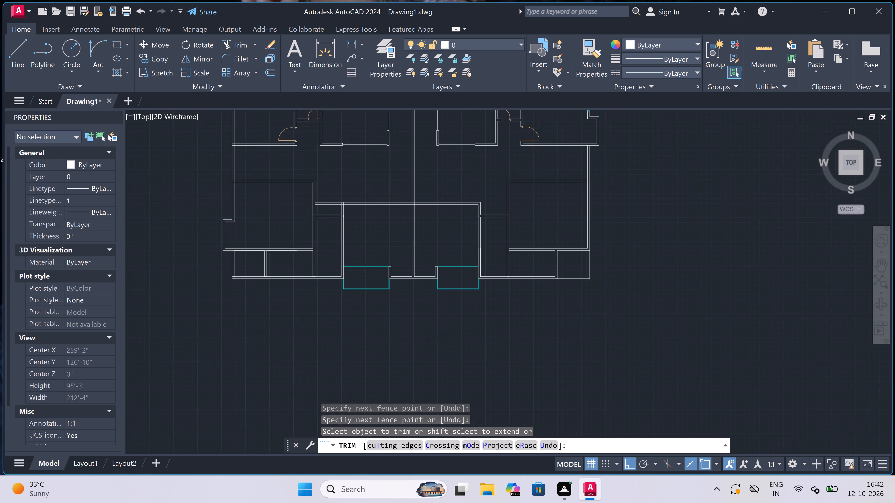
left_click(366, 209)
left_click(364, 190)
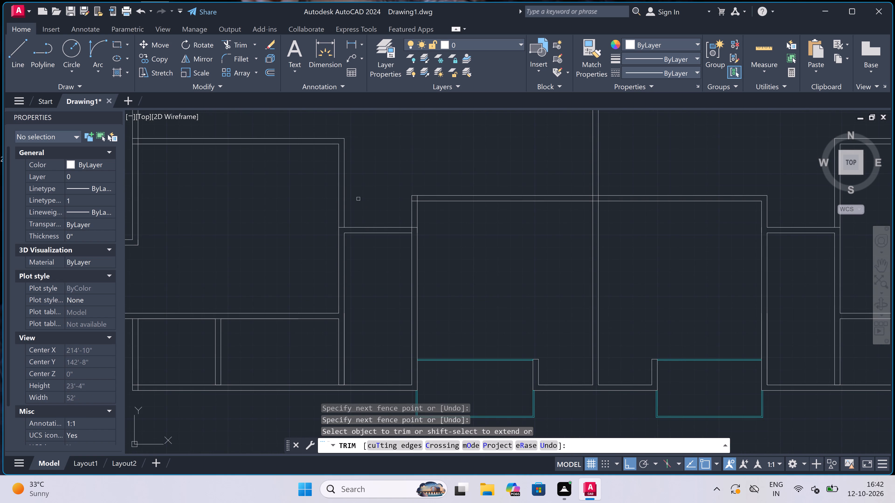
Trim the leftover segments at both ends of the west short partition and at the cross partition's west corner.
scroll(342, 226, "up", 3)
left_click(342, 226)
left_click(342, 247)
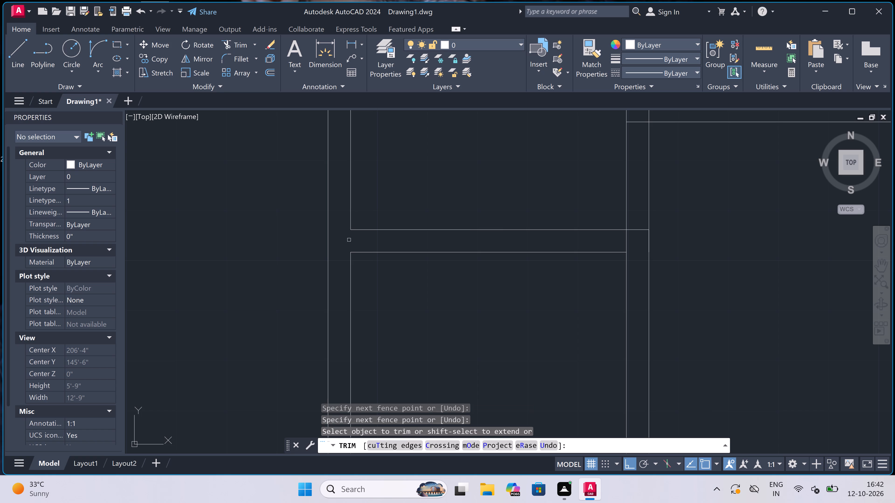
scroll(353, 237, "down", 2)
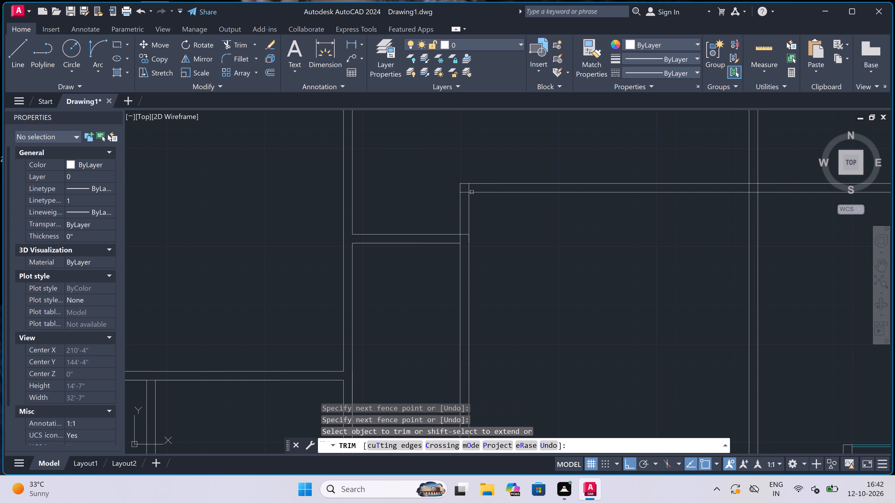
scroll(470, 182, "up", 2)
left_click(468, 197)
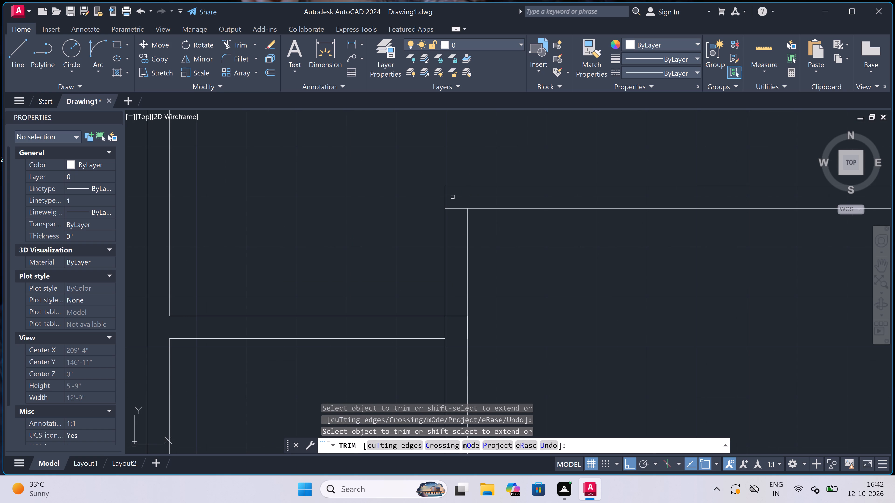
left_click(453, 197)
left_click(448, 334)
scroll(448, 333, "up", 3)
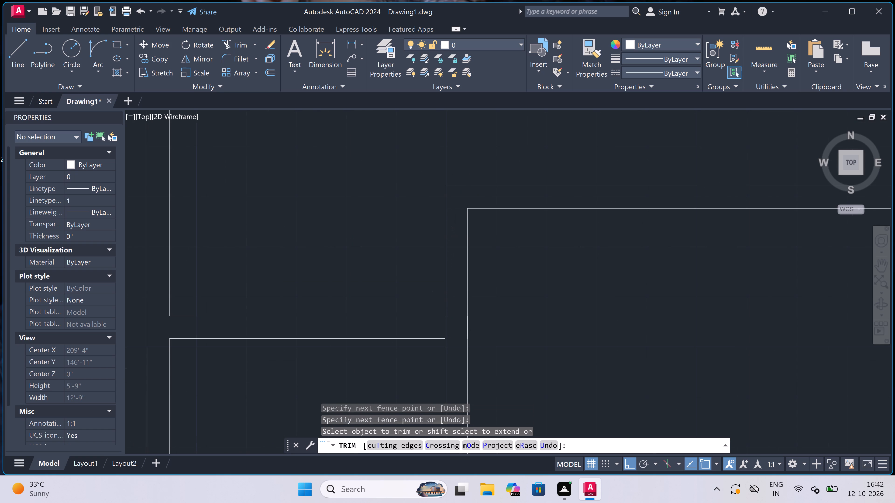
left_click_drag(451, 319, 445, 314)
left_click(347, 312)
left_click(456, 298)
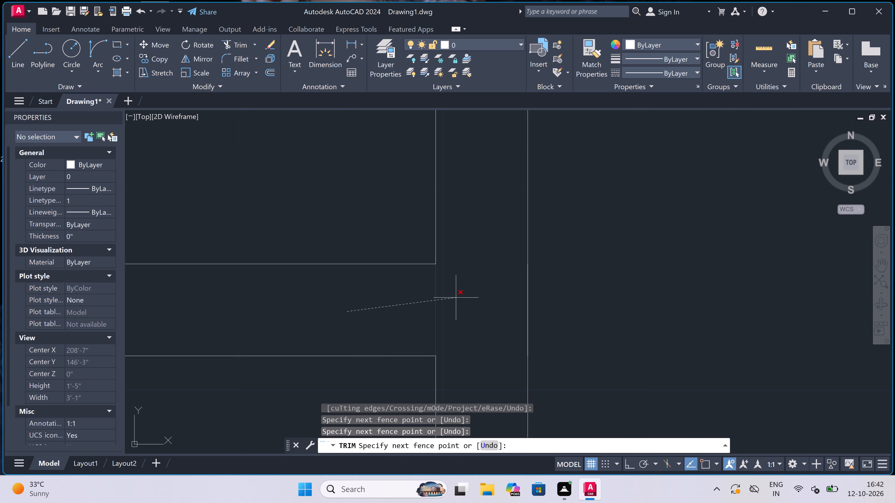
Trim the overlapping line segments inside the crossing of the central wall and the new cross partition.
scroll(390, 257, "down", 8)
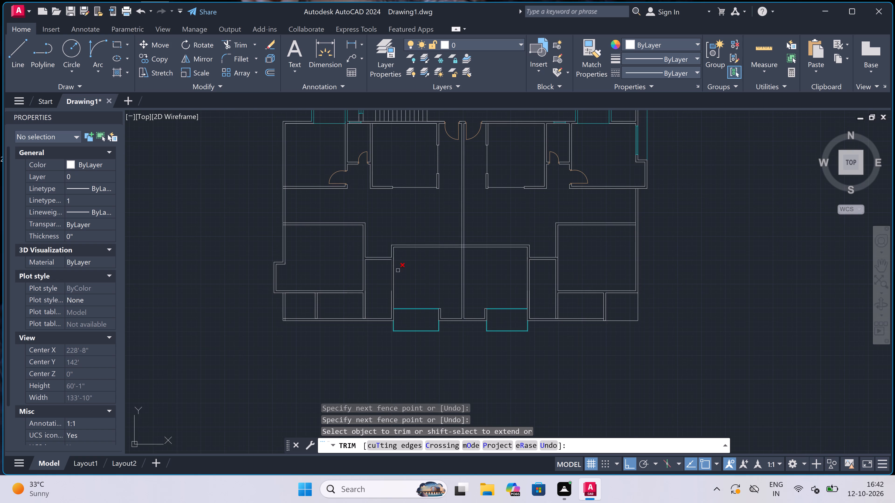
scroll(413, 282, "up", 2)
scroll(414, 284, "down", 2)
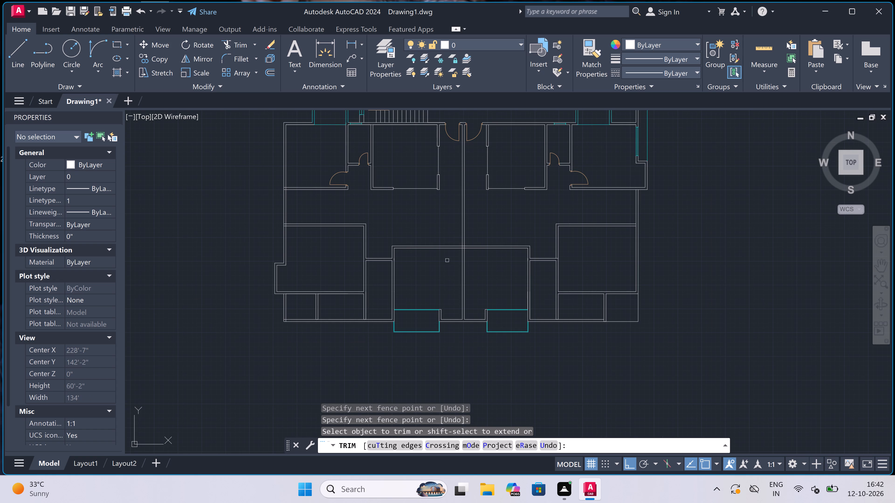
scroll(474, 247, "down", 1)
scroll(473, 247, "up", 4)
scroll(440, 246, "up", 4)
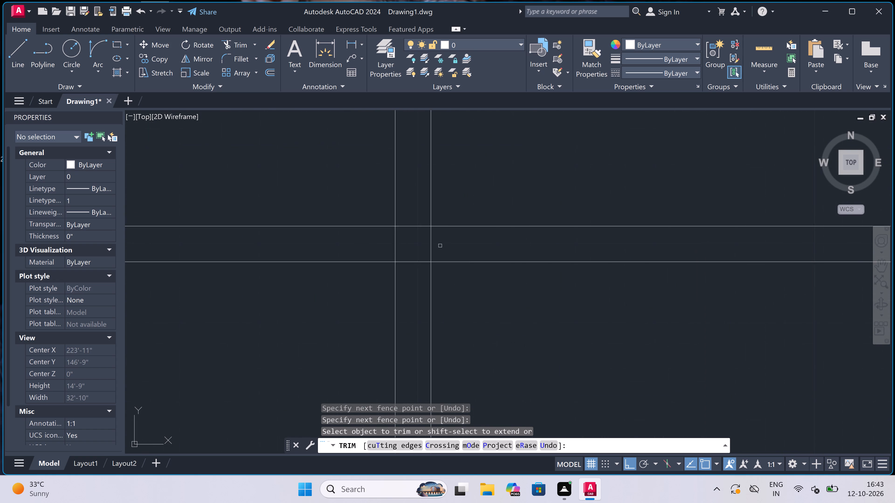
left_click_drag(451, 242, 383, 243)
left_click_drag(302, 243, 304, 243)
left_click_drag(417, 177, 416, 189)
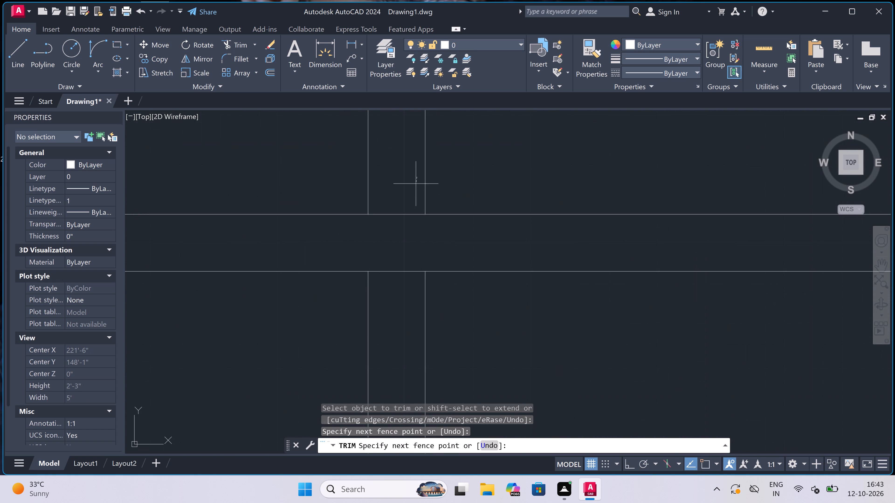
left_click_drag(392, 328, 392, 296)
left_click(398, 173)
scroll(385, 268, "down", 5)
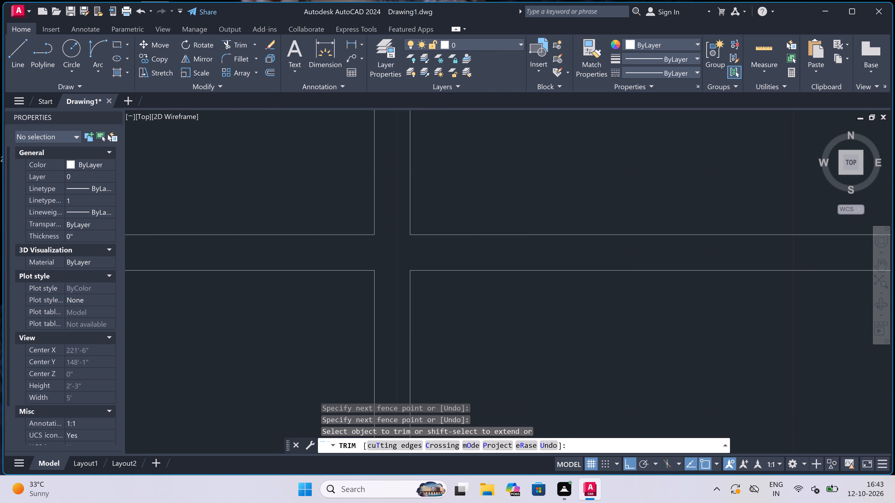
Trim the overlapping segments where the central wall crosses the horizontal wall between the two doors in the plan's upper part.
scroll(385, 269, "down", 5)
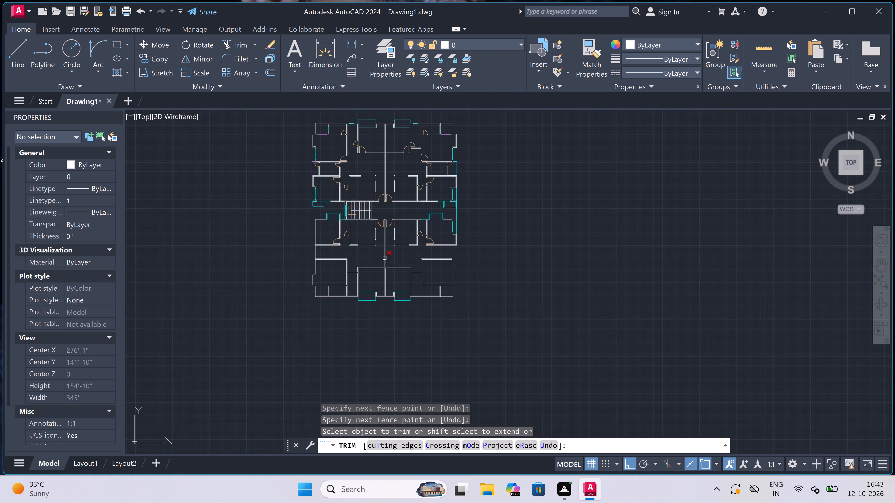
scroll(379, 148, "up", 3)
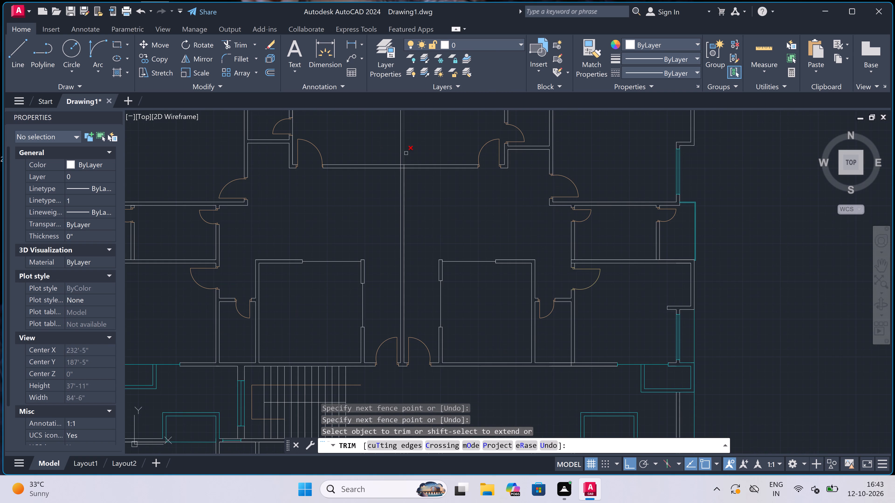
scroll(399, 157, "up", 5)
scroll(421, 182, "up", 1)
left_click(421, 179)
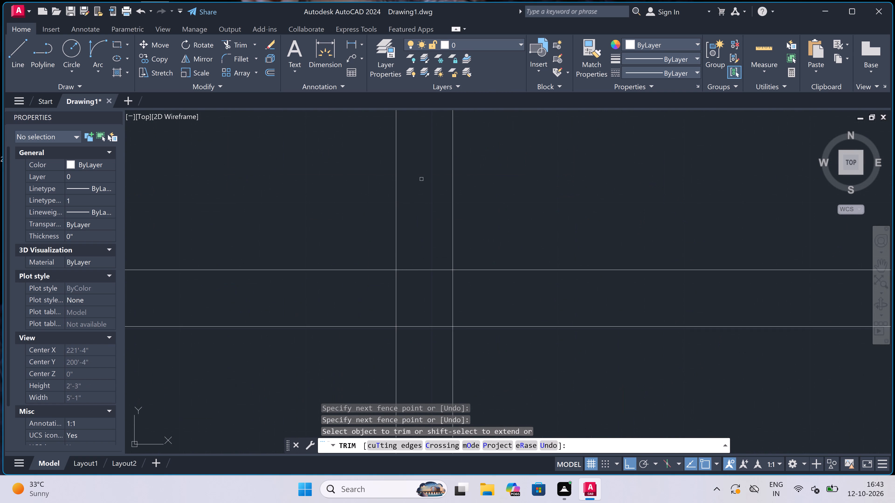
left_click_drag(414, 382, 414, 380)
left_click_drag(489, 307, 487, 306)
left_click(320, 306)
left_click_drag(325, 306, 327, 305)
scroll(463, 238, "down", 3)
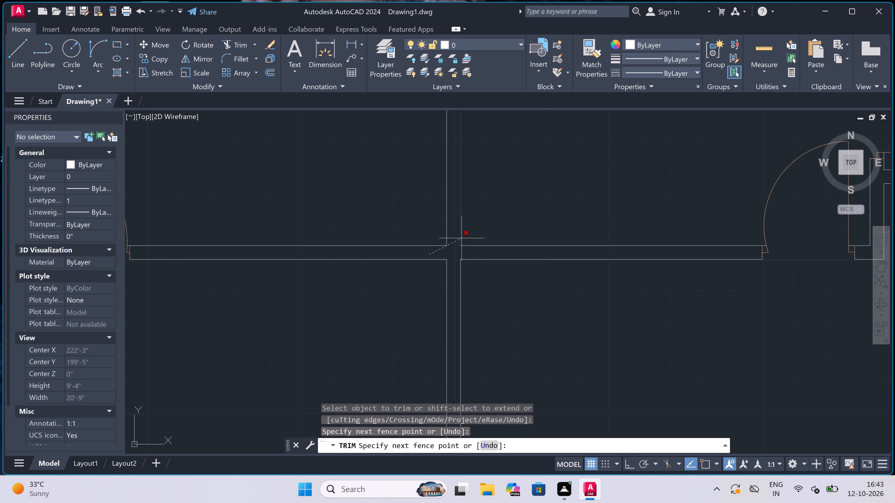
key("Escape")
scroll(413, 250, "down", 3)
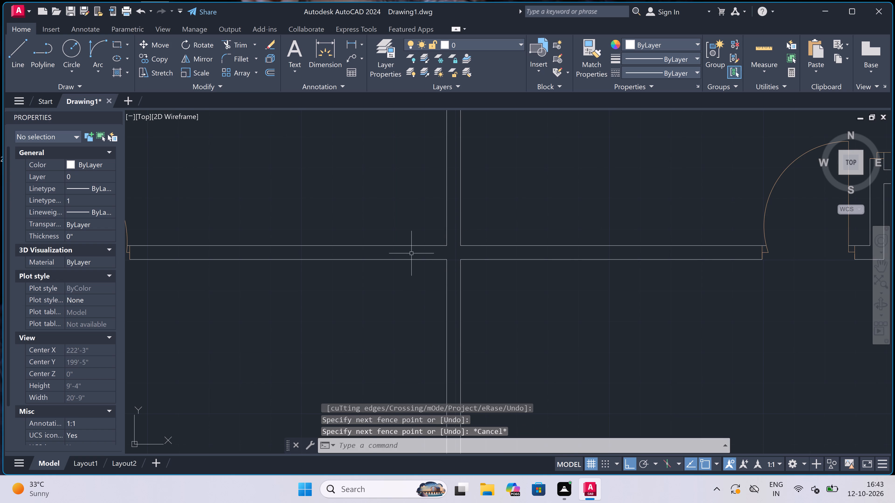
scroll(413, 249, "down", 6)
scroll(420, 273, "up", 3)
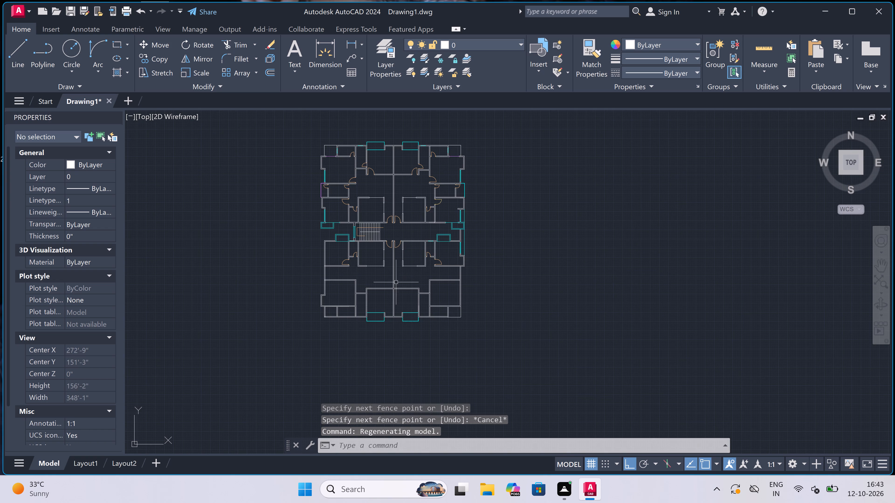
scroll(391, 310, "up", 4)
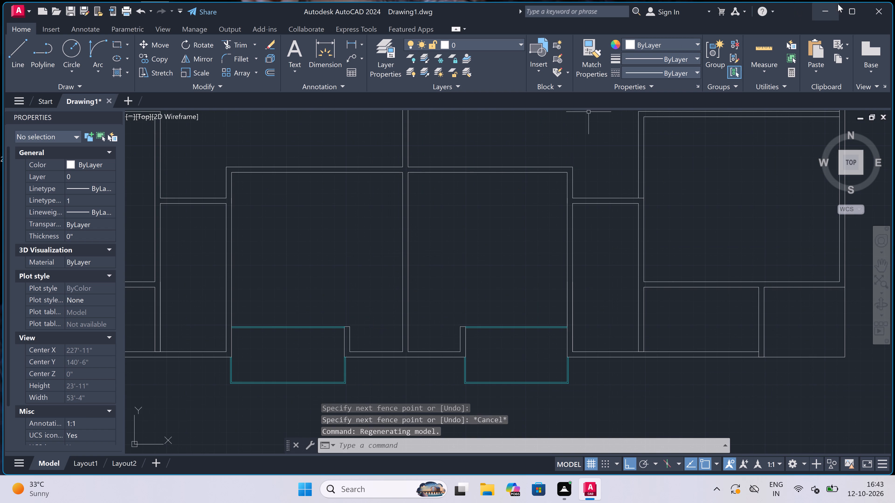
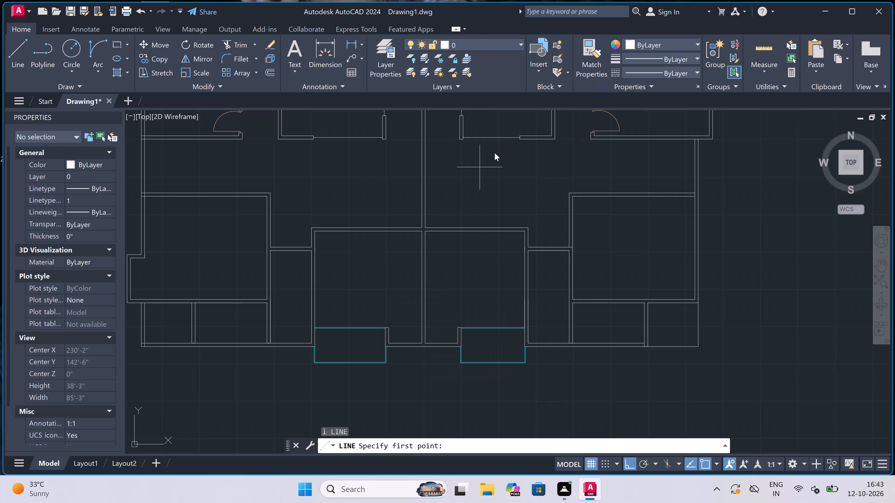
Make line1 the current layer.
double_click(455, 41)
double_click(478, 45)
double_click(492, 46)
double_click(513, 39)
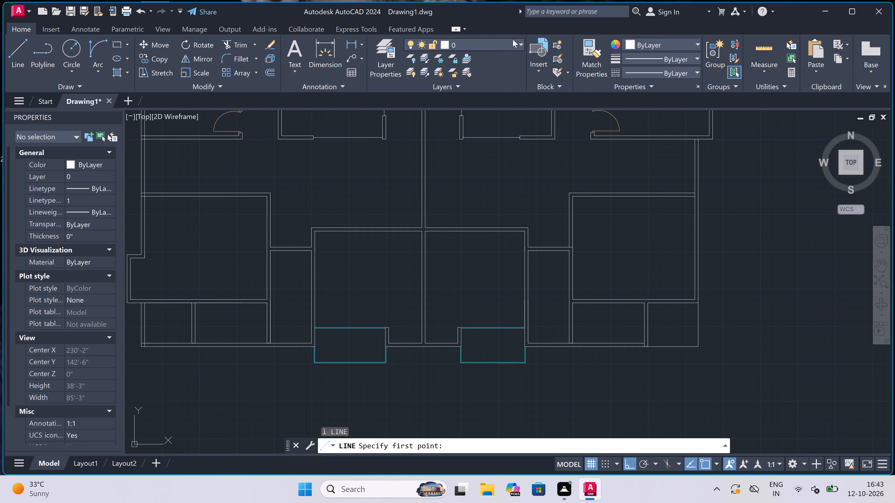
left_click(513, 39)
left_click(495, 86)
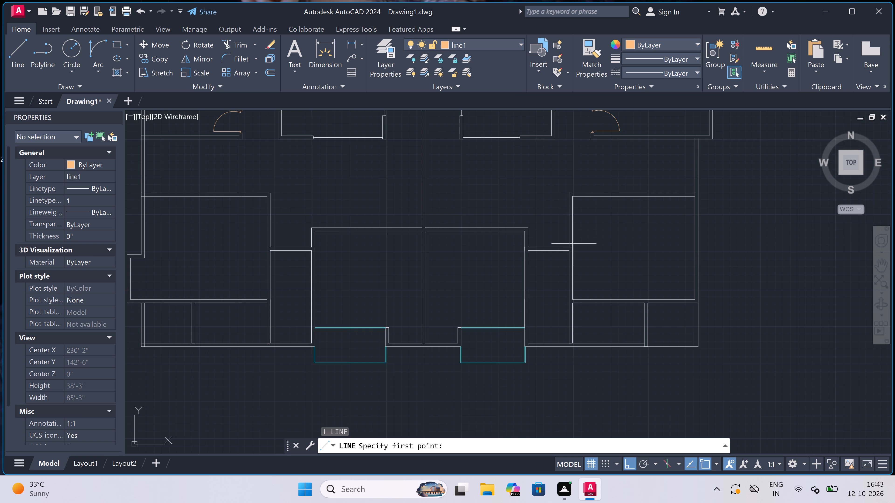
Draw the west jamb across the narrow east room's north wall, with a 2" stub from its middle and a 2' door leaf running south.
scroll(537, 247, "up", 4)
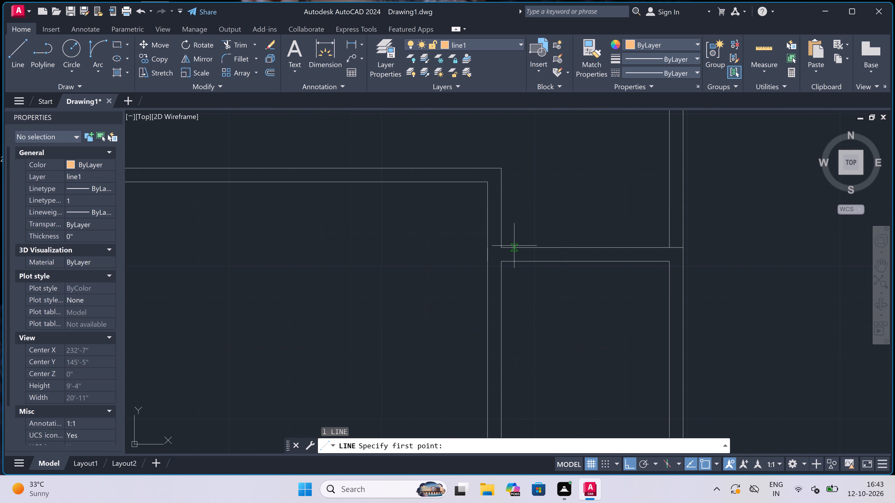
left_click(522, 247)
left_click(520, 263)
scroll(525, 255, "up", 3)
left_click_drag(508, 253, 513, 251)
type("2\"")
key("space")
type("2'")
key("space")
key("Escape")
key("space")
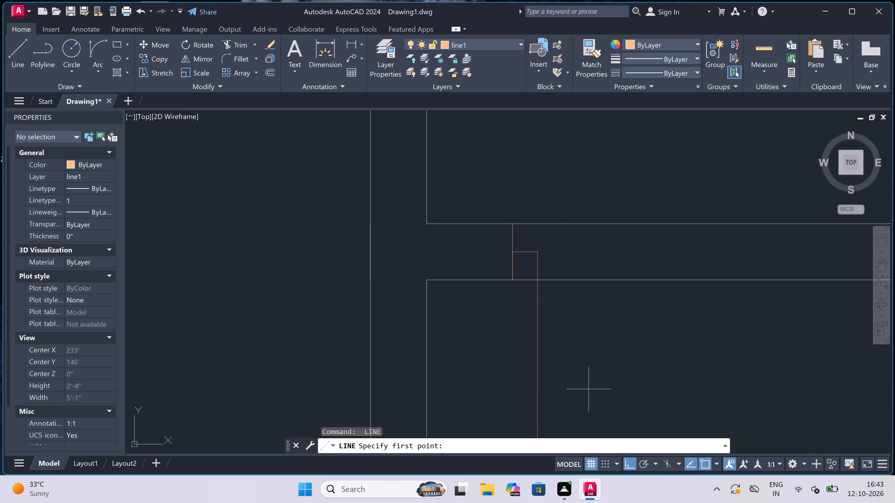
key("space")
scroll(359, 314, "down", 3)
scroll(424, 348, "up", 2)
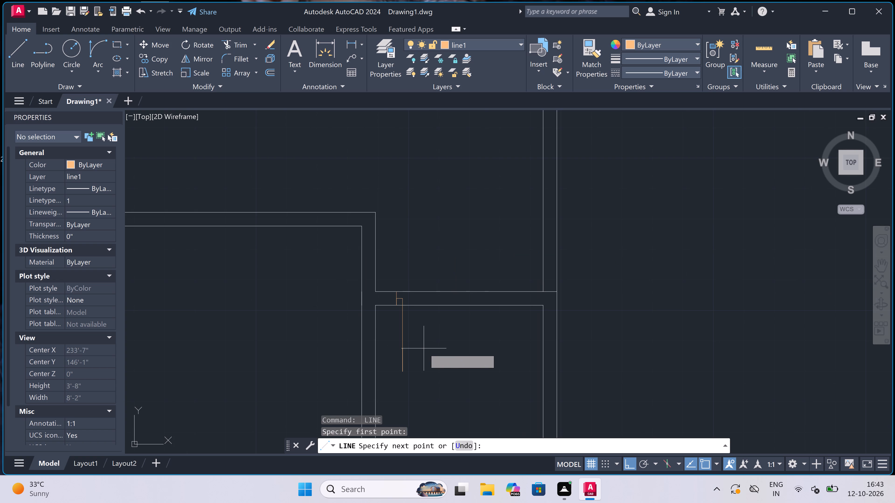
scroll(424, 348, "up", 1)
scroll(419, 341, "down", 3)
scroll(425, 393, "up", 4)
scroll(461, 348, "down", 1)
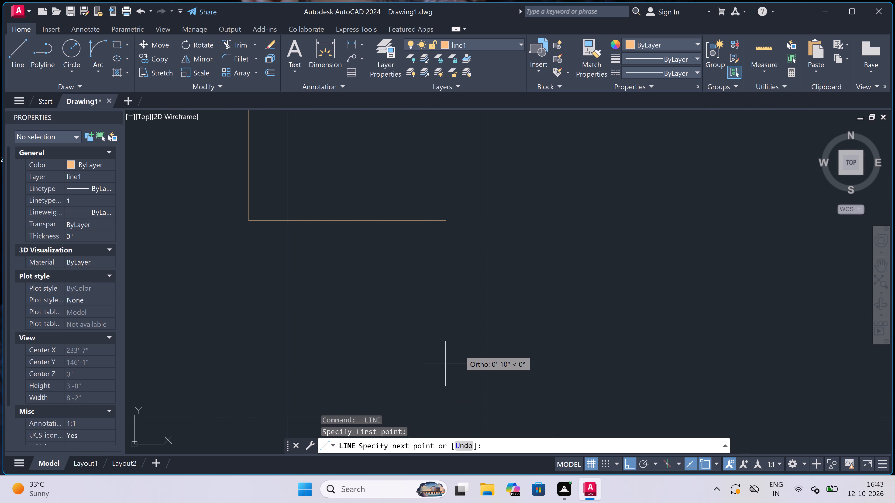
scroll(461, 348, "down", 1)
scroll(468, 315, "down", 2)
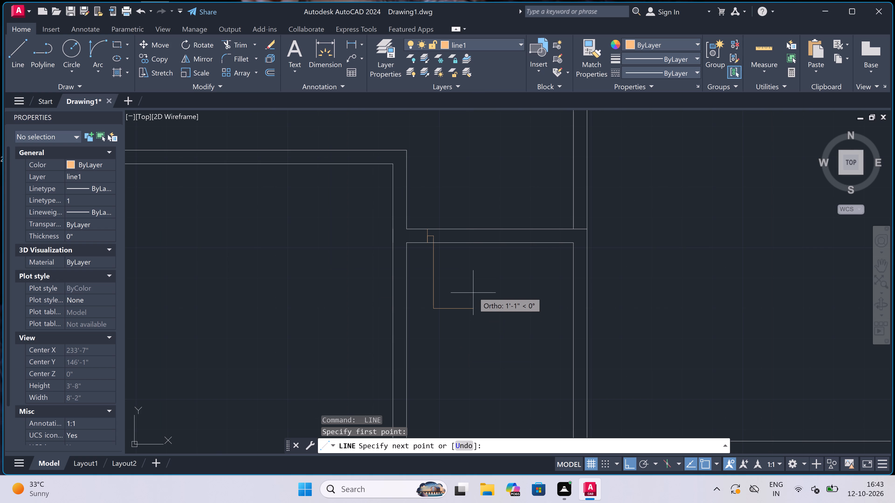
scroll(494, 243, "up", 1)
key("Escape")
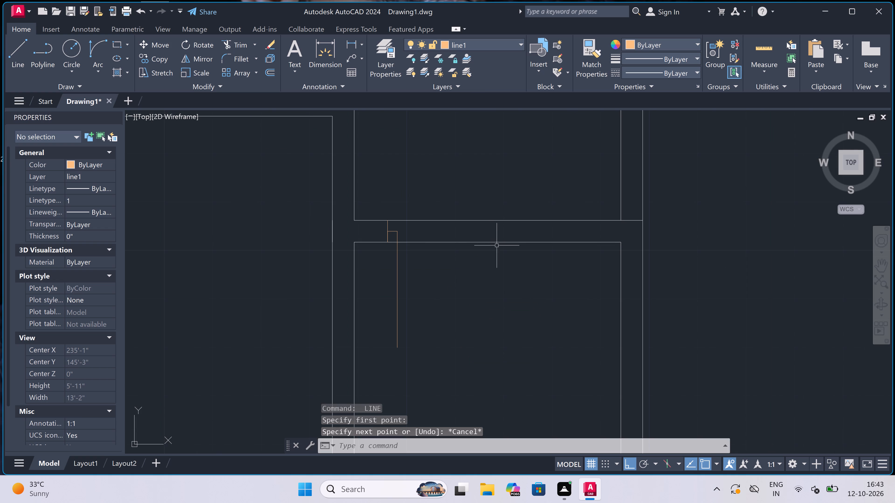
Draw the door's east jamb across the same wall, with a 2" stub from its middle running west into the opening.
key("space")
left_click(504, 241)
left_click(505, 224)
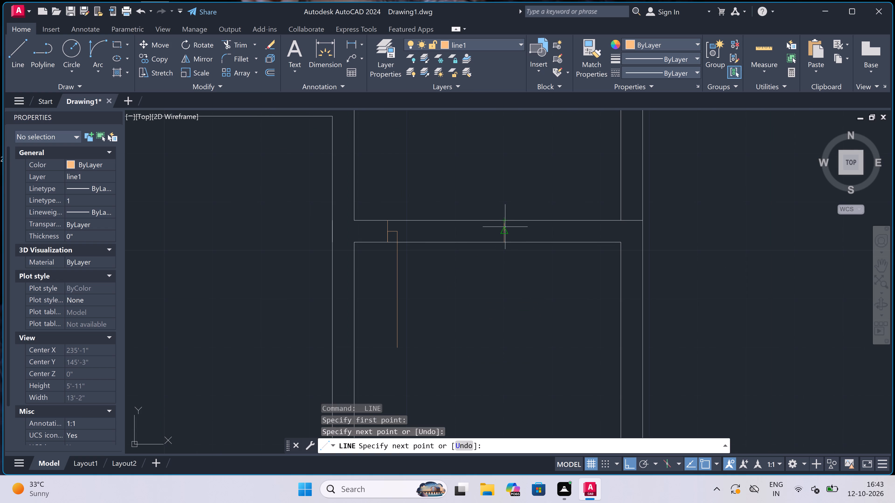
left_click(505, 232)
type("2\"")
key("space")
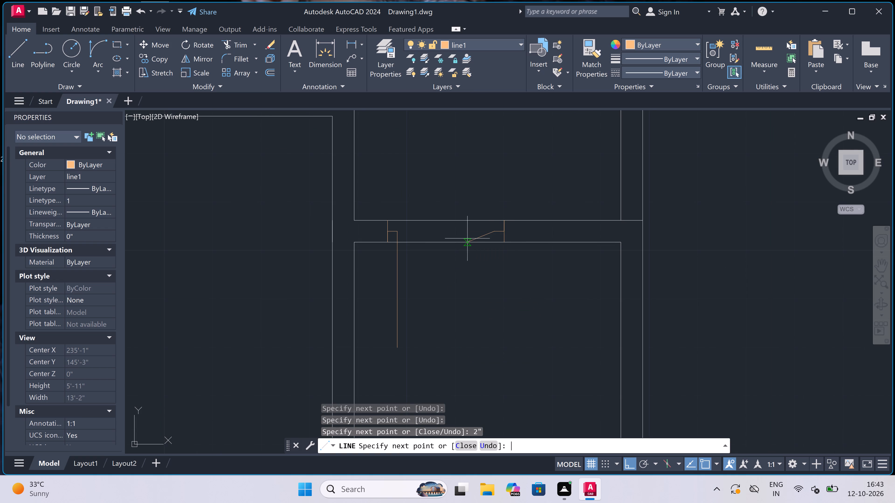
key("Escape")
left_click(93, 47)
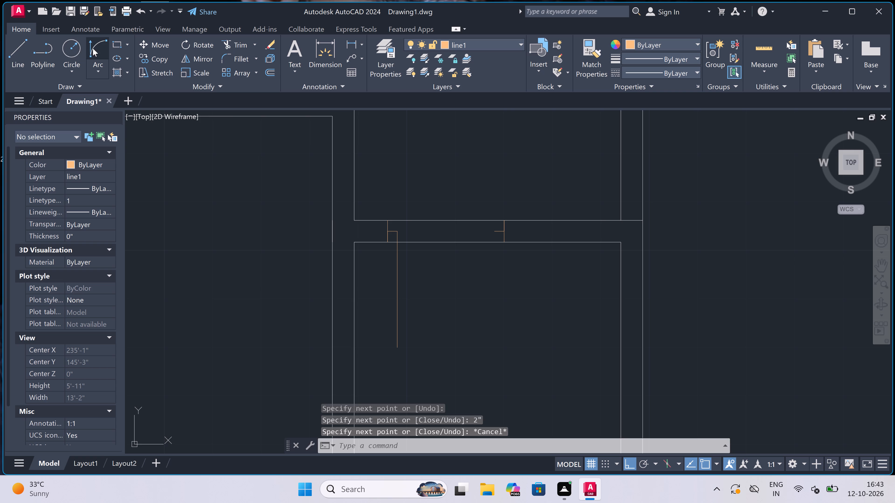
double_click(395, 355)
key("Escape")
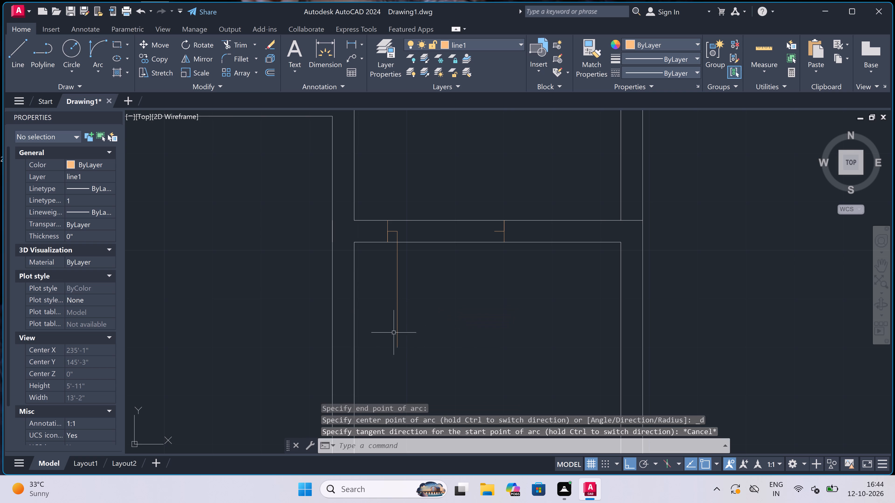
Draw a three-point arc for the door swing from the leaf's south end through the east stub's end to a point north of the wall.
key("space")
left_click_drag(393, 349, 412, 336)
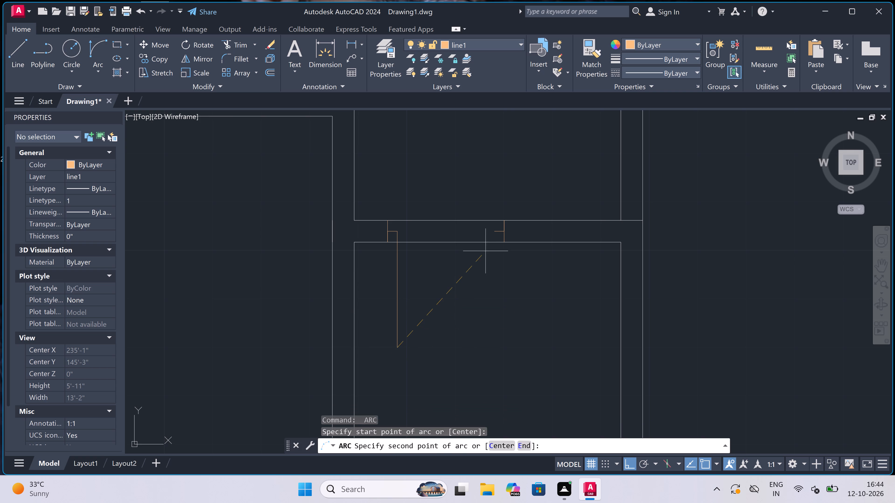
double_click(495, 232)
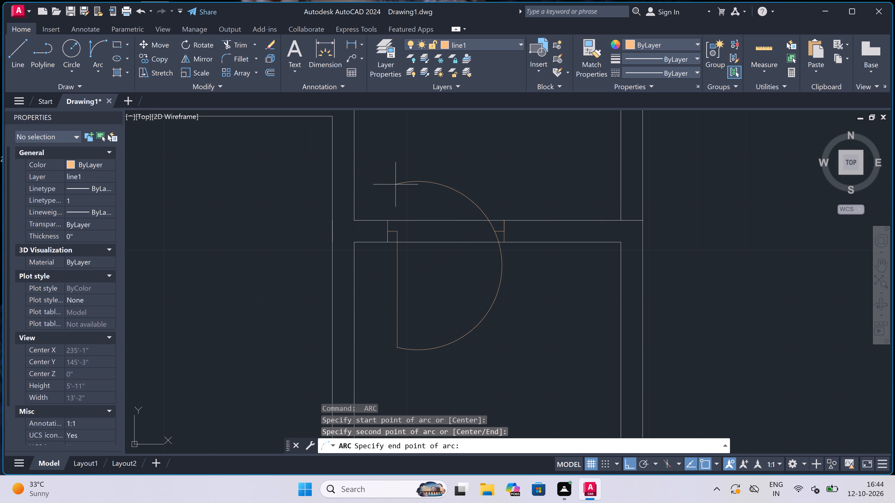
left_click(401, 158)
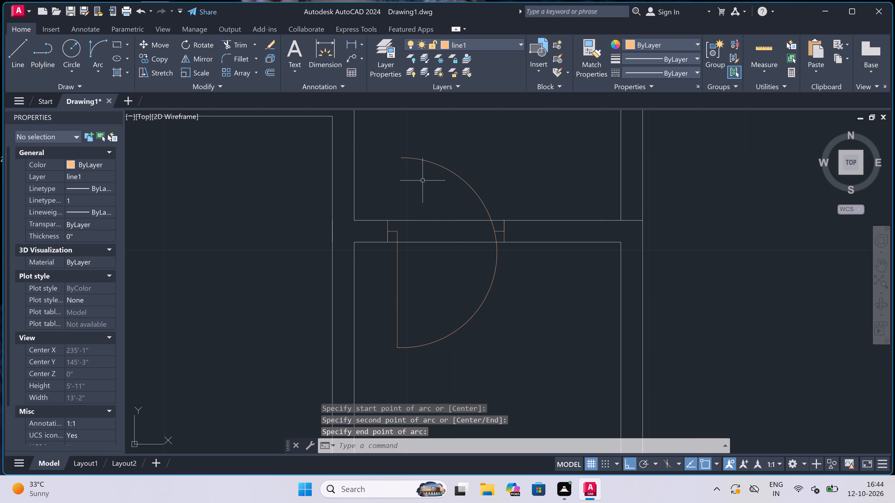
Trim the wall lines across the door opening and the part of the swing arc extending beyond the east jamb's stub.
key("t")
key("r")
key("space")
left_click(486, 178)
left_click(438, 292)
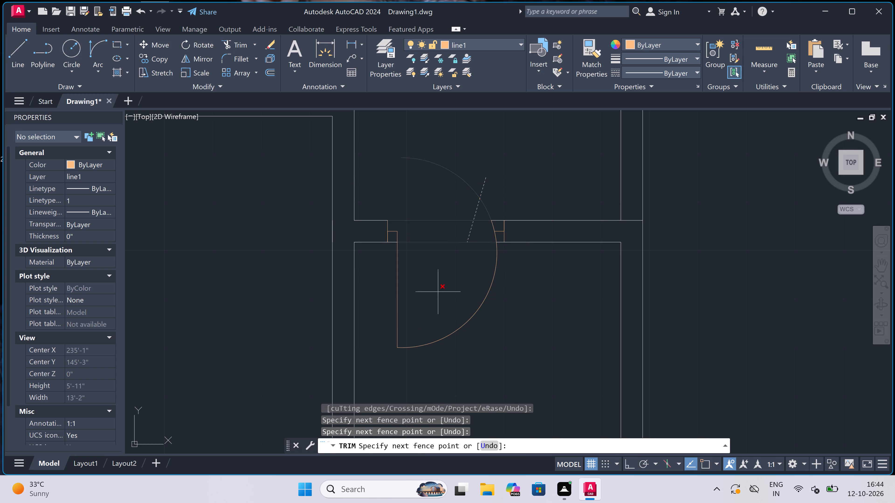
scroll(496, 234, "up", 3)
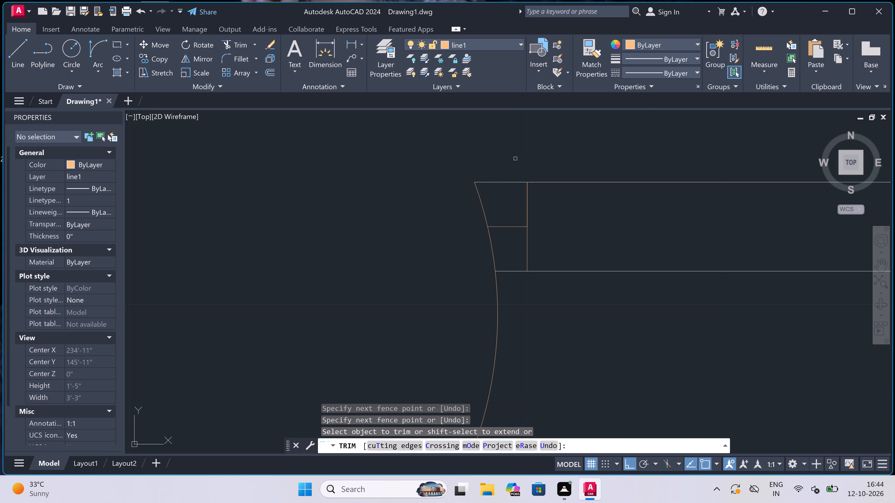
left_click_drag(513, 158, 509, 163)
left_click(427, 256)
scroll(429, 247, "down", 6)
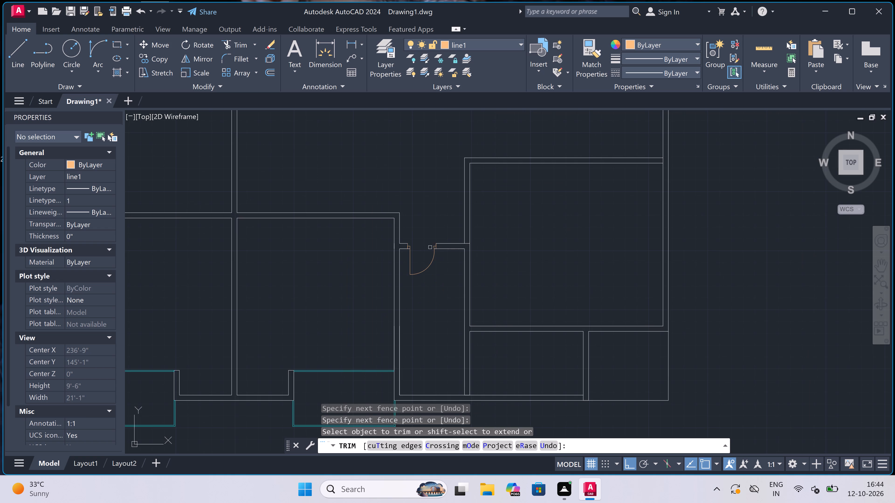
key("Escape")
Trim the leftover wall line crossing the small door opening in the northwest central room's west wall, in the plan's upper part.
scroll(423, 249, "down", 3)
scroll(404, 231, "up", 2)
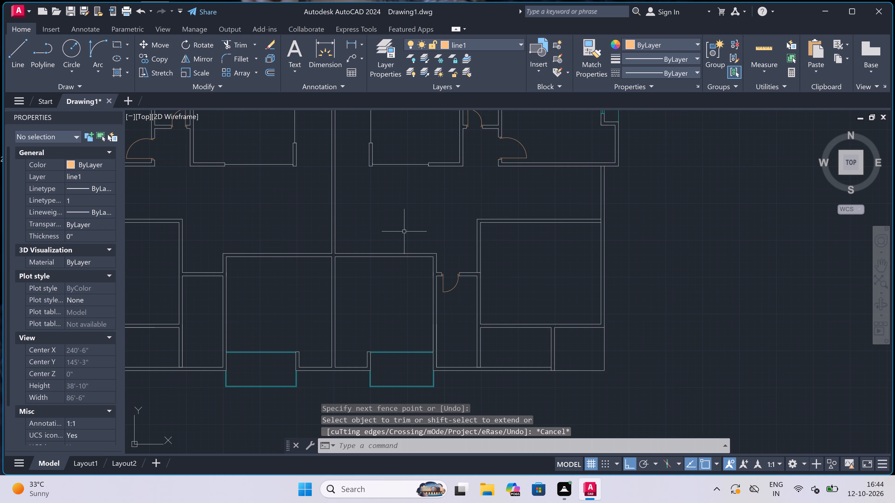
scroll(404, 231, "down", 3)
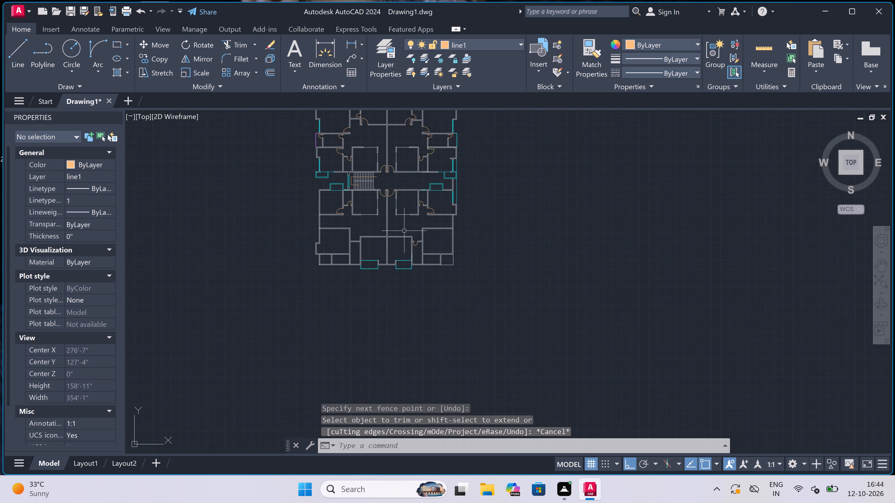
scroll(404, 231, "down", 1)
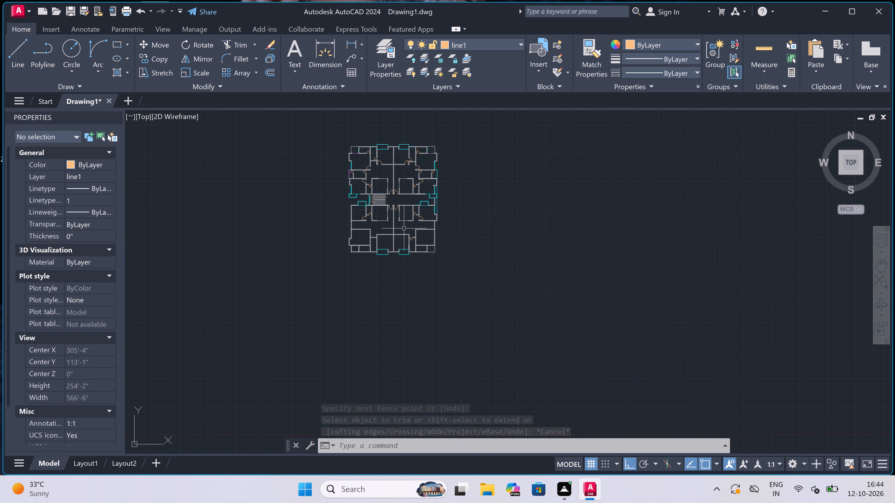
scroll(417, 163, "up", 3)
scroll(387, 214, "down", 1)
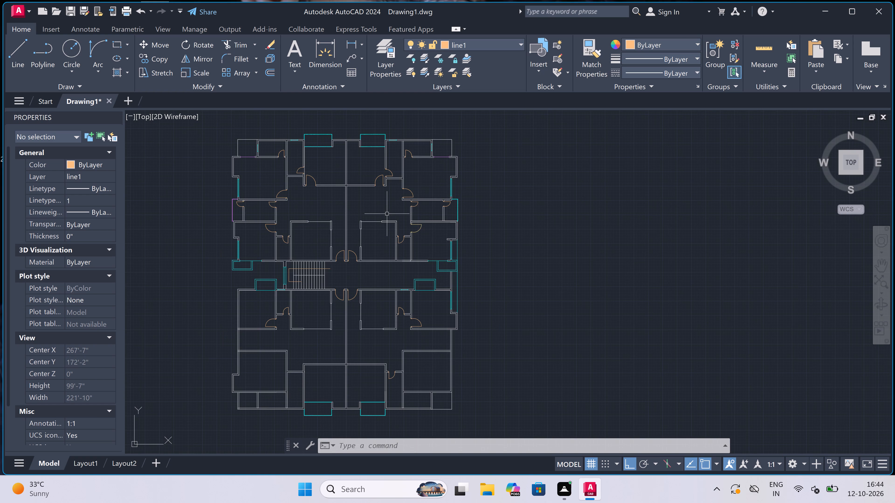
scroll(387, 214, "down", 1)
scroll(326, 159, "up", 1)
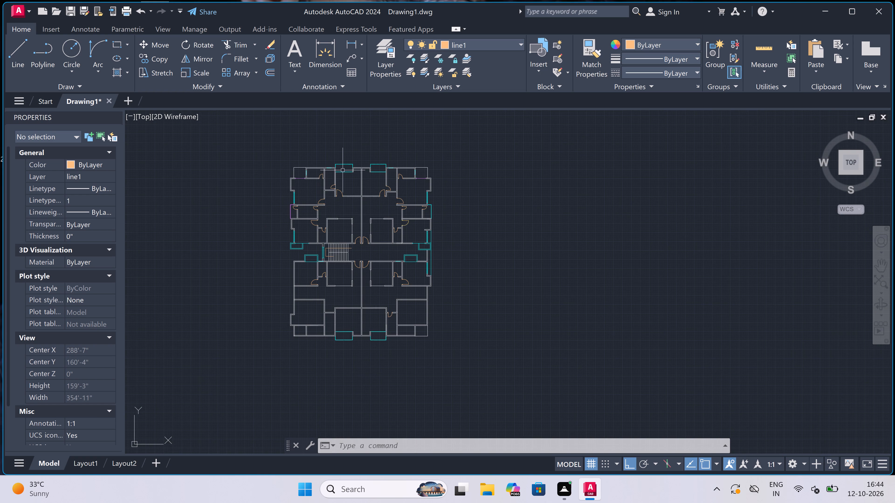
scroll(326, 159, "up", 1)
scroll(350, 233, "up", 2)
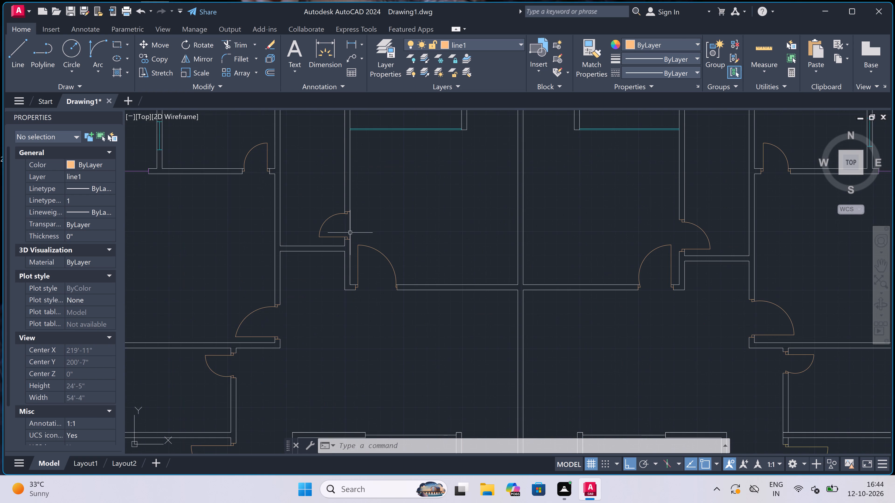
key("t")
key("r")
key("space")
scroll(344, 235, "up", 2)
left_click_drag(345, 225, 352, 224)
left_click(406, 227)
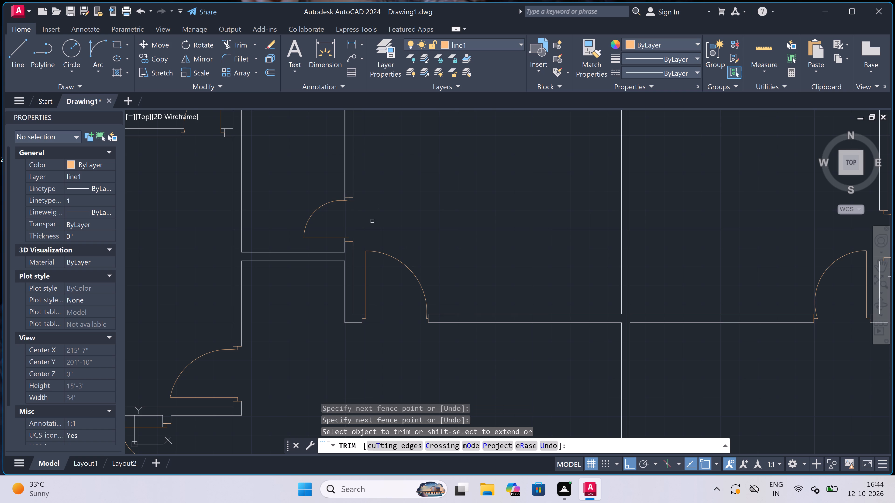
scroll(371, 221, "down", 5)
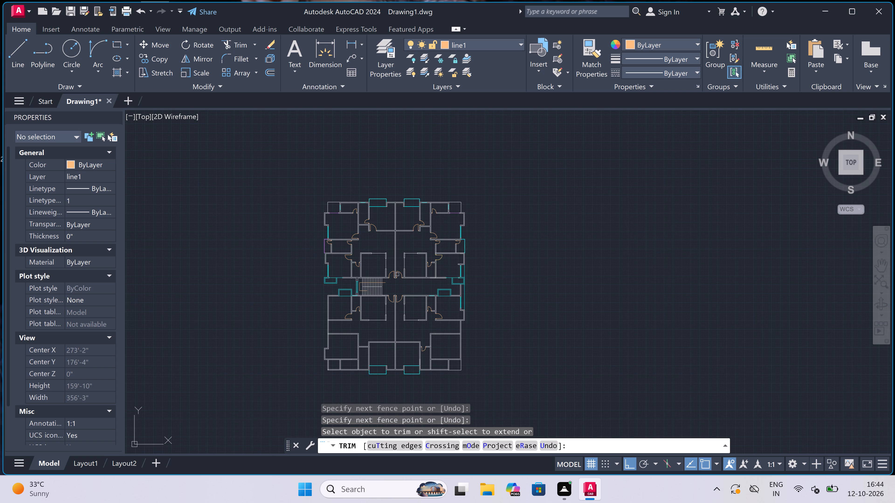
scroll(425, 361, "up", 4)
scroll(406, 335, "up", 3)
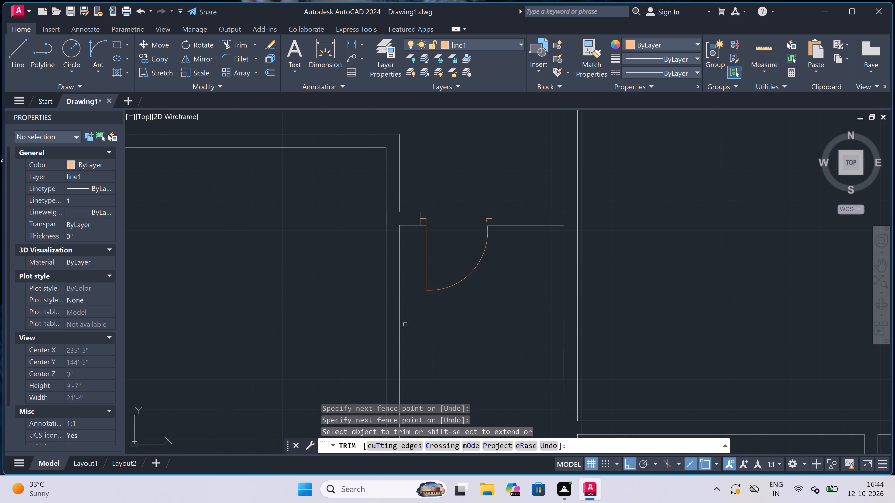
key("Escape")
Erase the door in the narrow east room's north wall, including its leaf, arc, west jamb and stubs, plus the wall's south line segments.
scroll(478, 236, "up", 2)
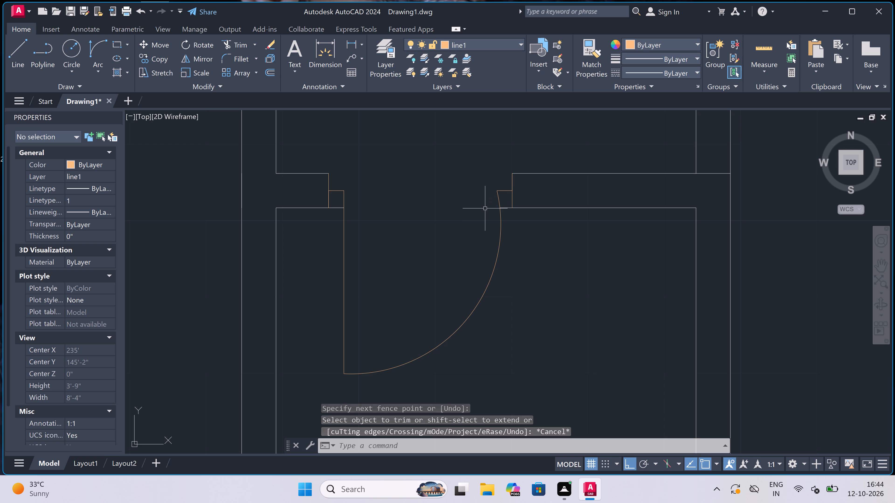
scroll(485, 209, "up", 2)
scroll(517, 195, "down", 3)
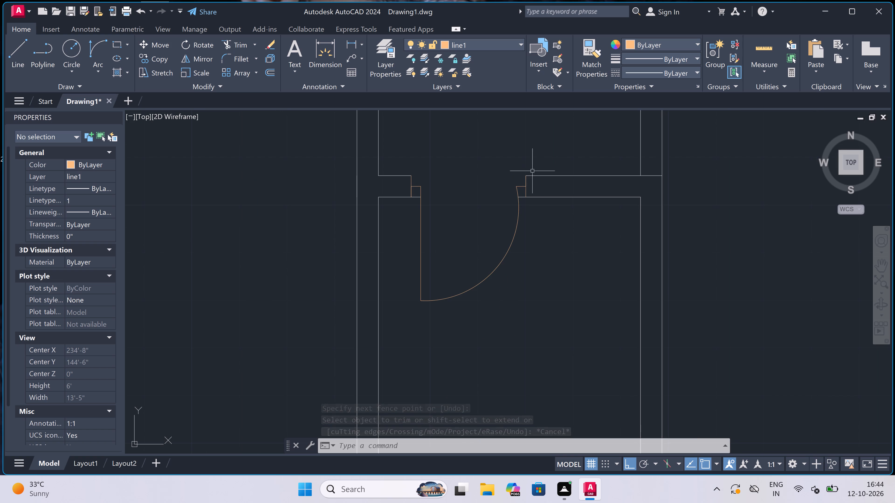
left_click(523, 182)
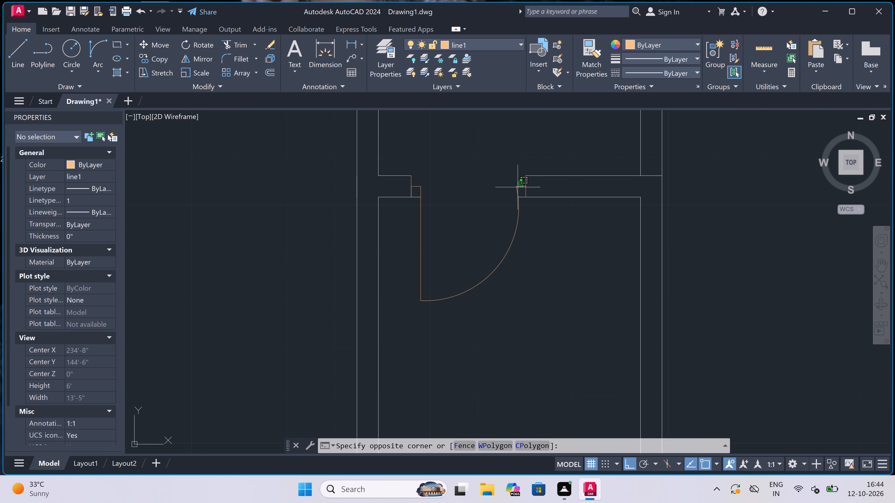
double_click(407, 303)
key("Delete")
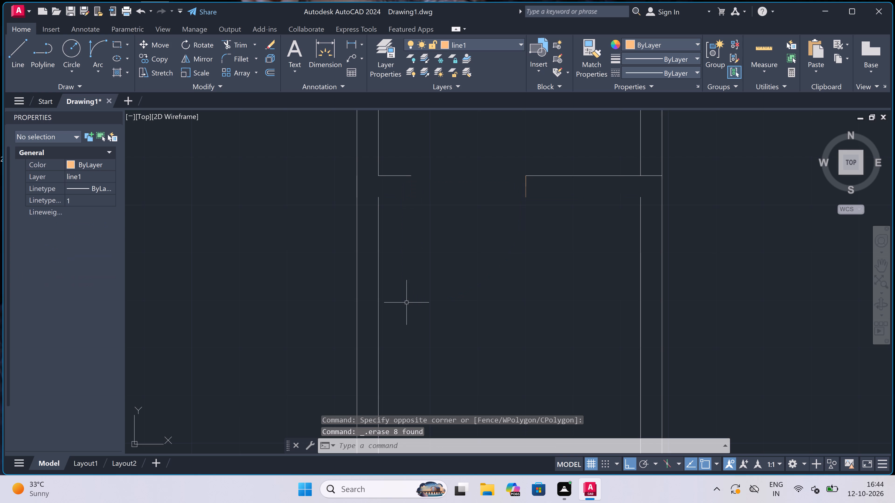
Erase the leftover east jamb and the north line segment east of it in the narrow east room's north wall.
left_click(530, 201)
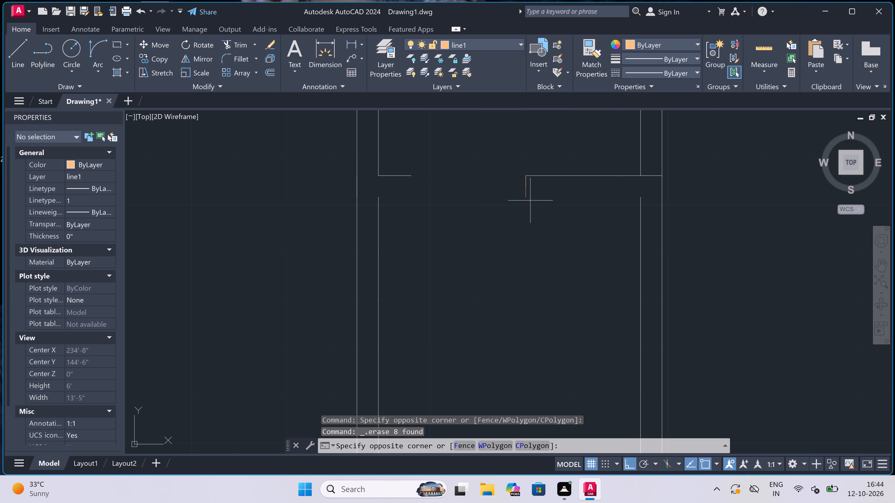
left_click(504, 175)
left_click(505, 177)
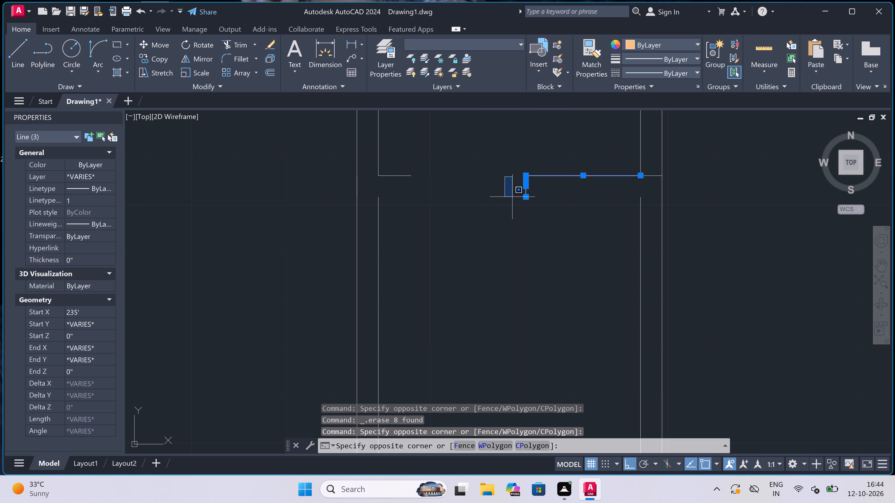
key("Delete")
Extend the short west segment of the same wall's north line across the former door opening to the east wall.
type("ex")
key("space")
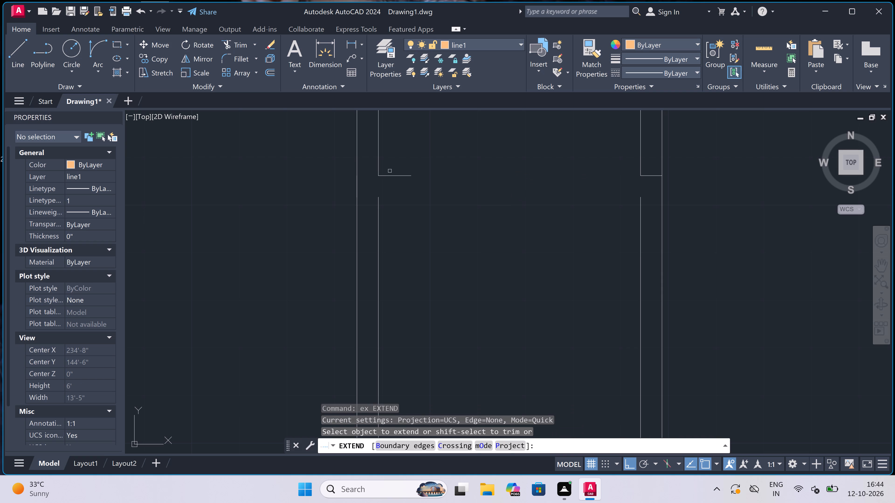
left_click(399, 163)
double_click(407, 254)
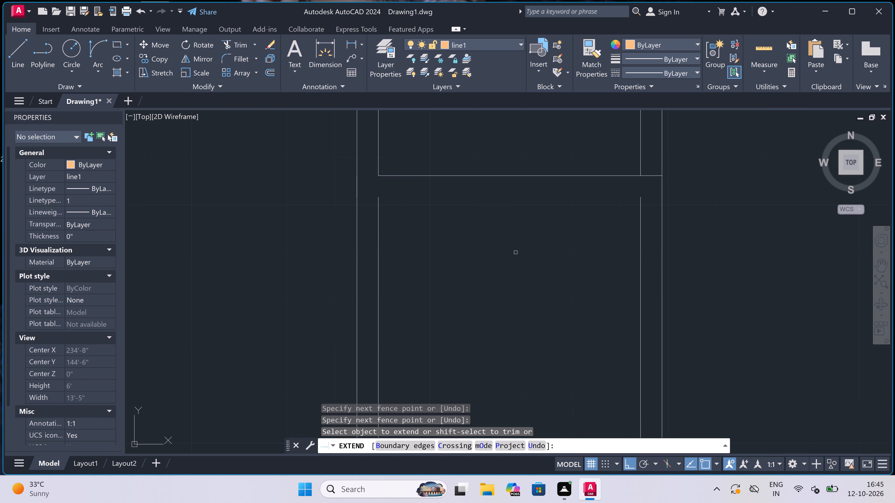
key("Escape")
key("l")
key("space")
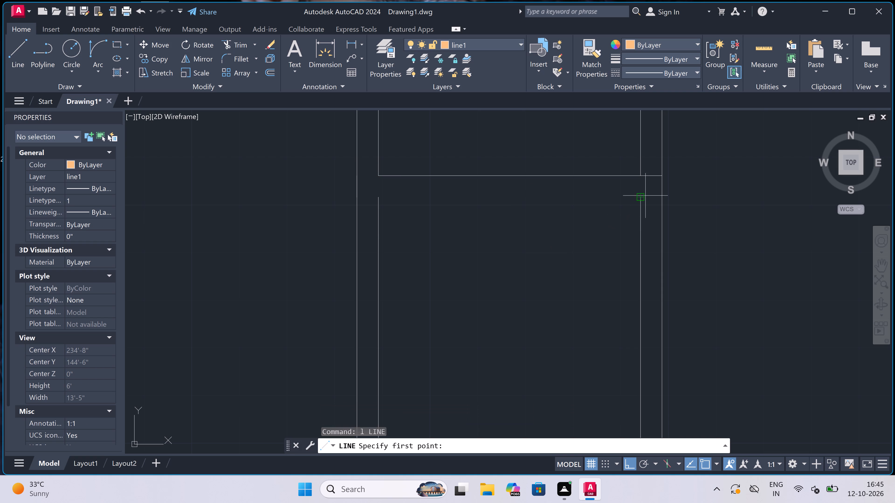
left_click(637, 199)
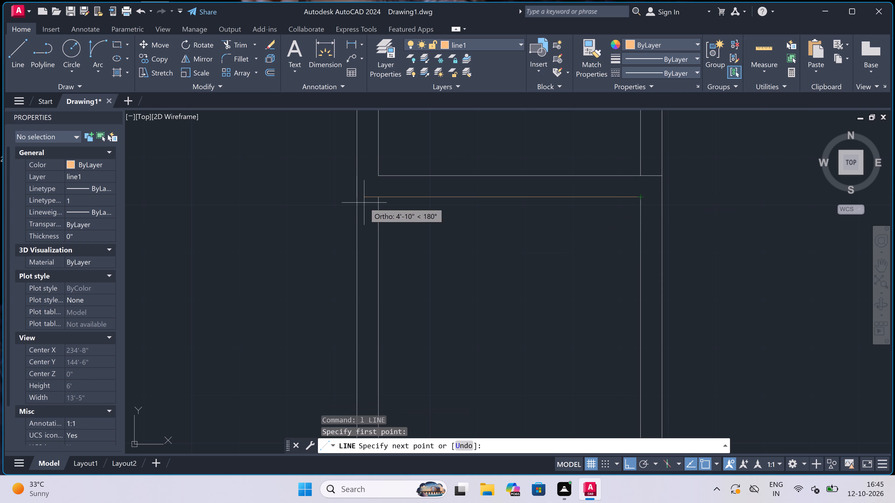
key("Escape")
Make layer 0 current and draw the north wall's south line between the inner faces of the narrow room's east and west walls.
double_click(477, 41)
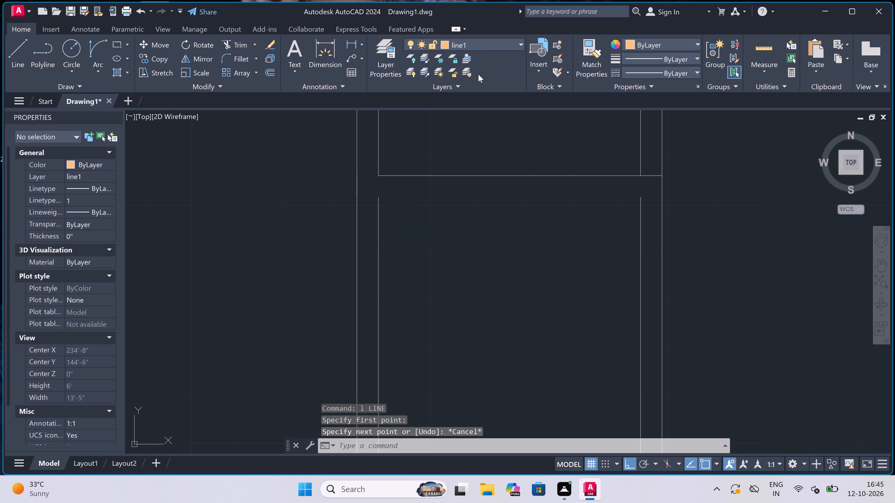
left_click(485, 46)
left_click(485, 59)
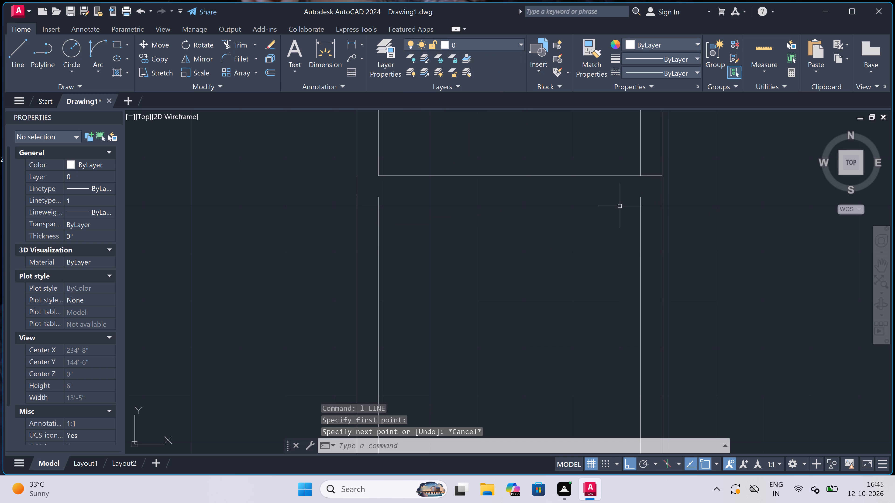
key("space")
left_click(640, 199)
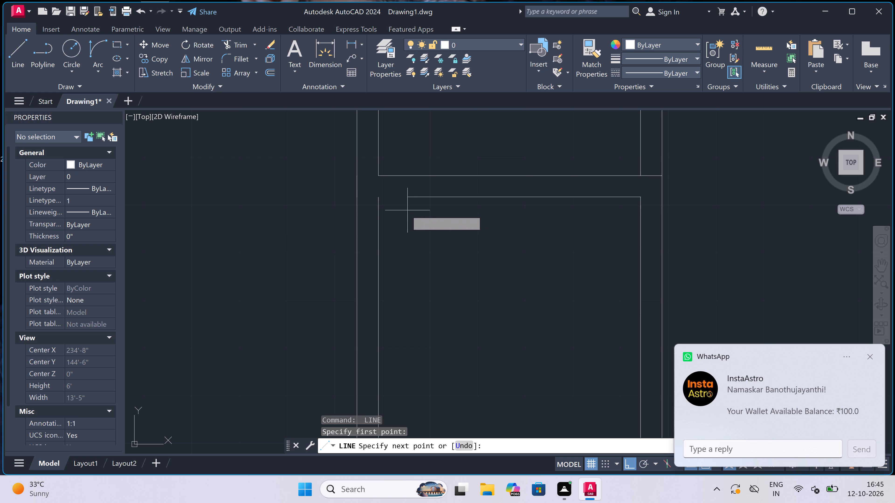
left_click(381, 198)
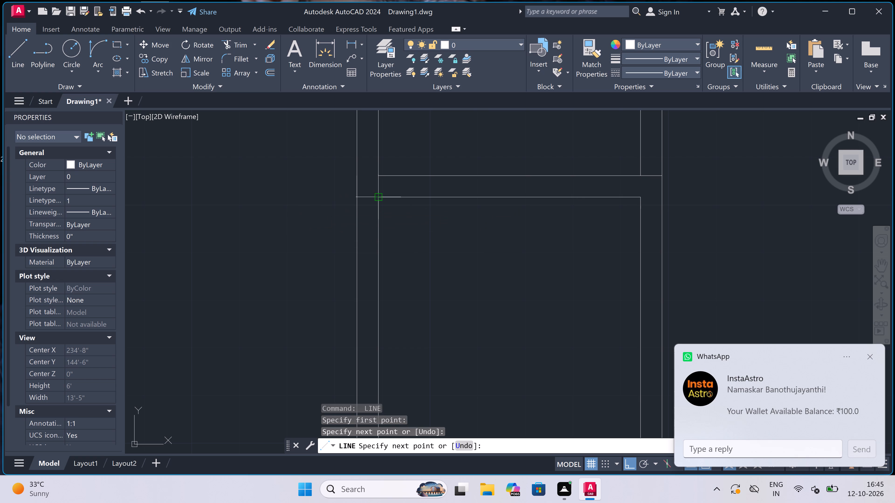
key("Escape")
Make layer line1 current and draw a door jamb line across the narrow room's west wall, just south of its north wall.
scroll(355, 212, "down", 4)
scroll(399, 227, "up", 2)
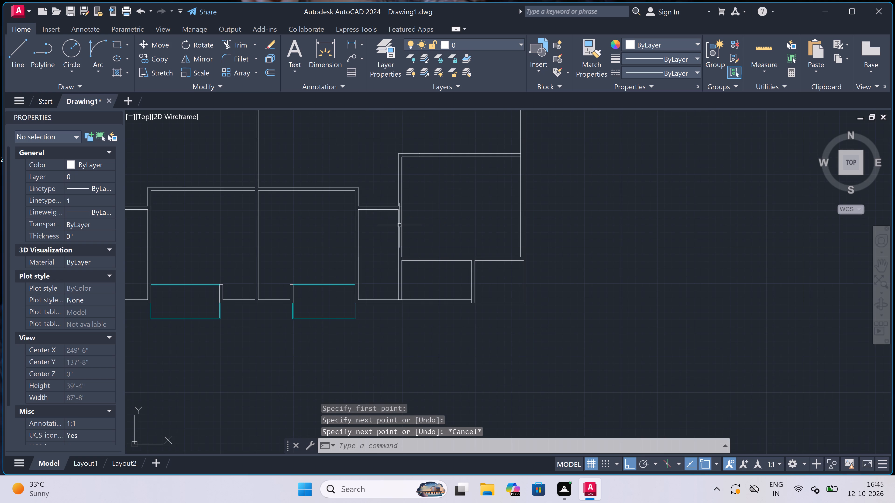
scroll(399, 226, "down", 2)
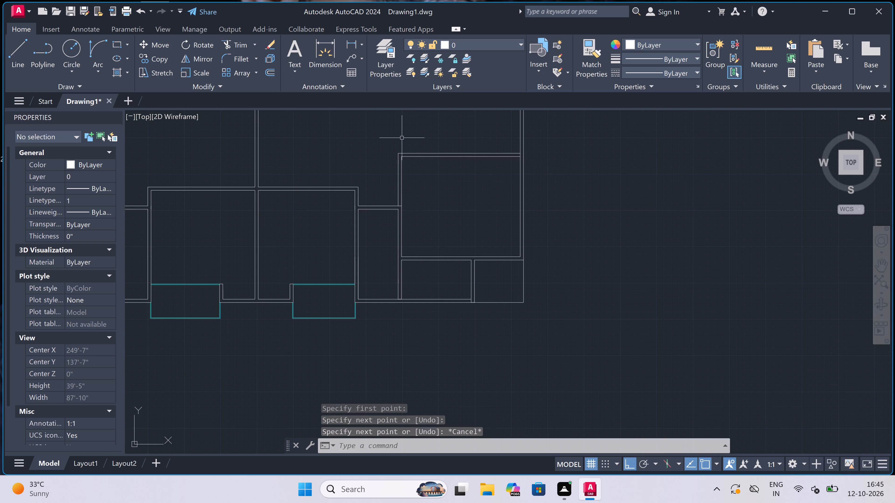
scroll(402, 138, "up", 2)
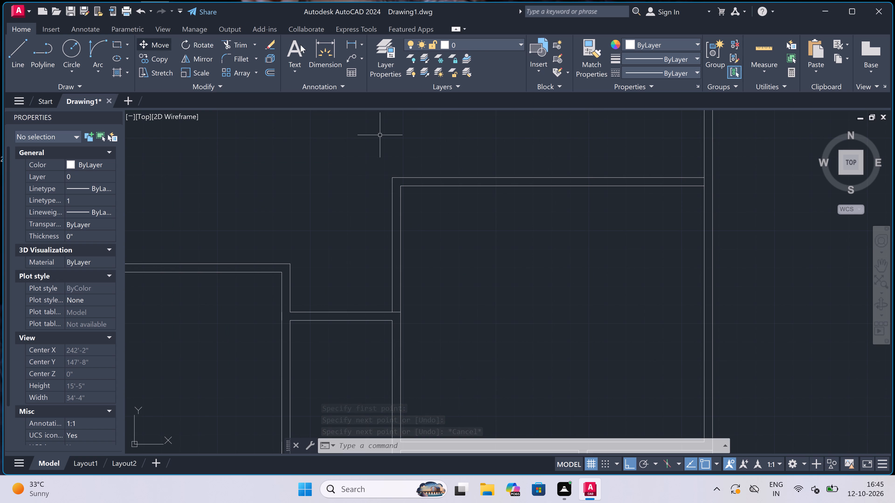
left_click(478, 43)
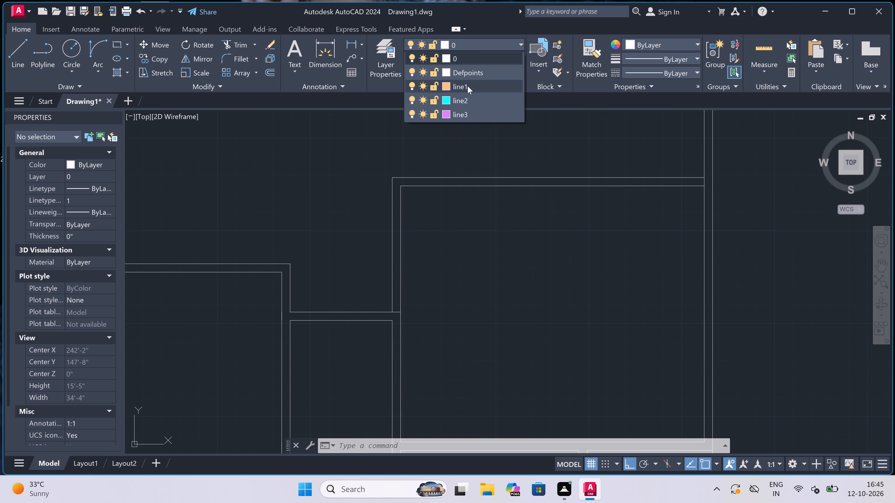
left_click(468, 88)
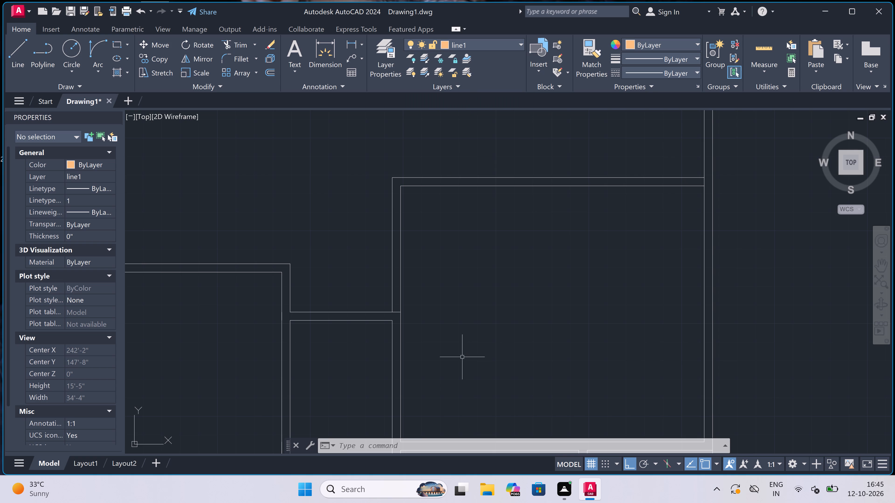
scroll(458, 359, "down", 4)
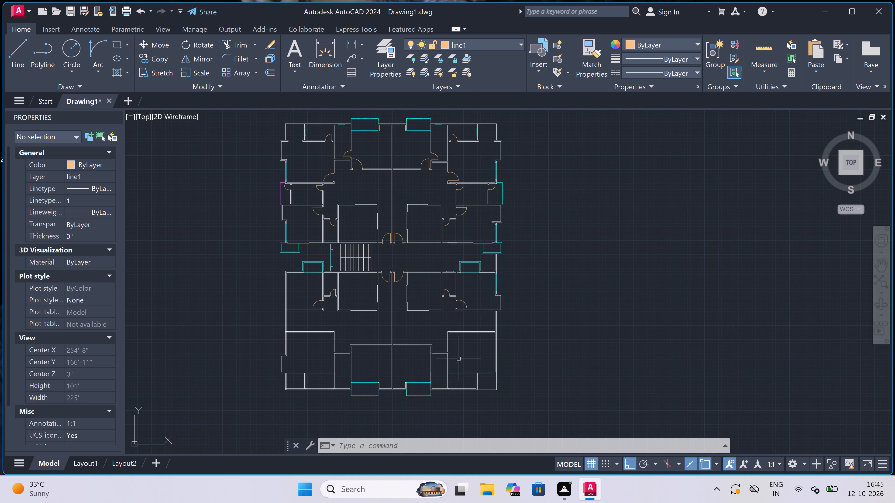
scroll(459, 359, "down", 1)
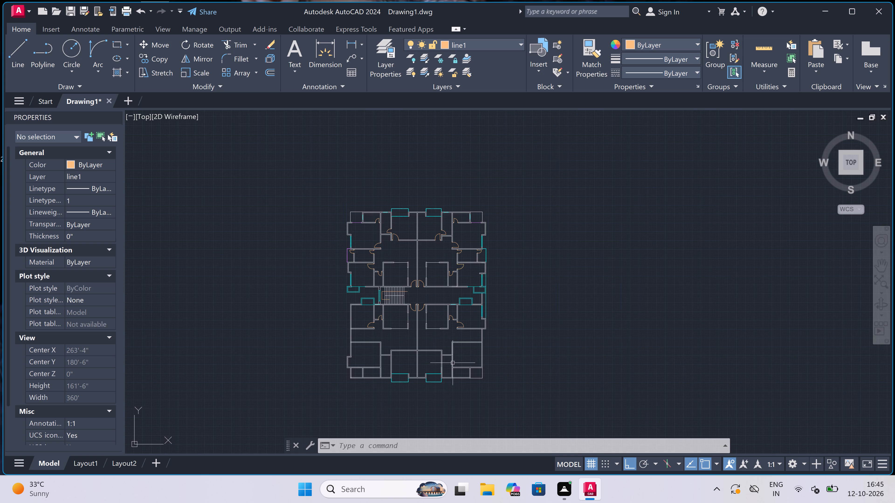
scroll(446, 364, "up", 5)
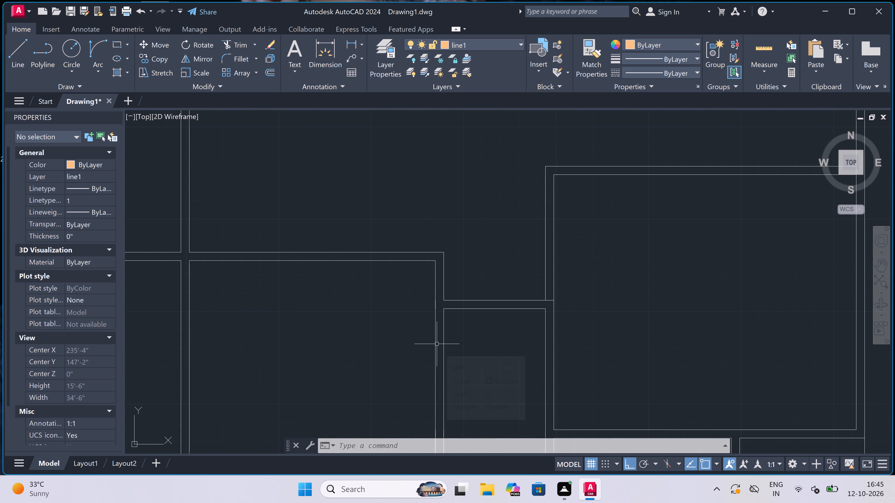
key("l")
key("space")
scroll(424, 319, "up", 2)
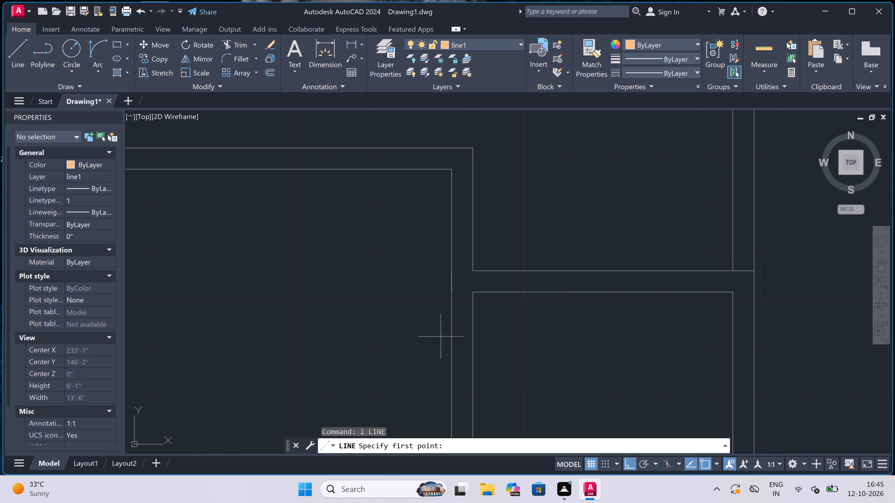
scroll(439, 342, "up", 1)
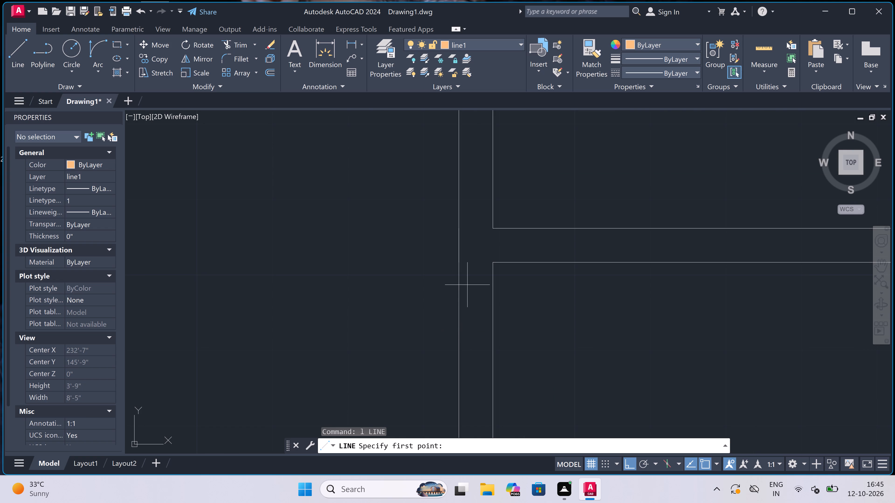
left_click_drag(461, 300, 464, 298)
left_click(487, 306)
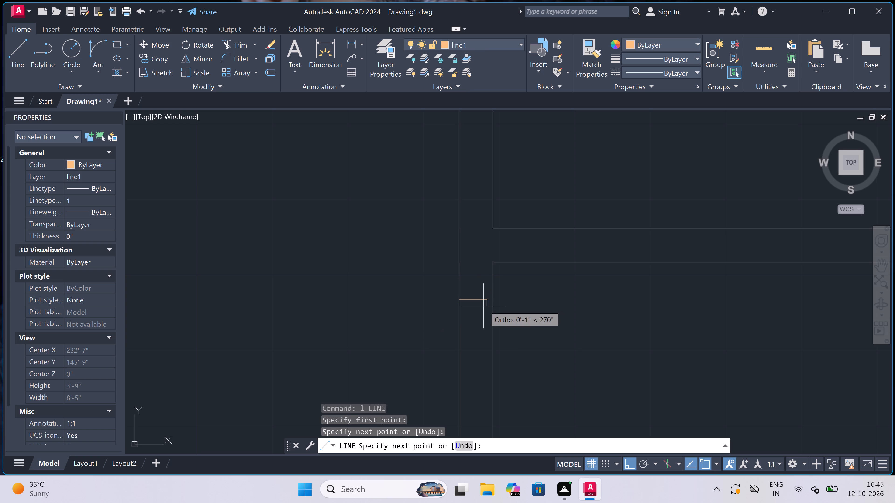
scroll(492, 300, "up", 2)
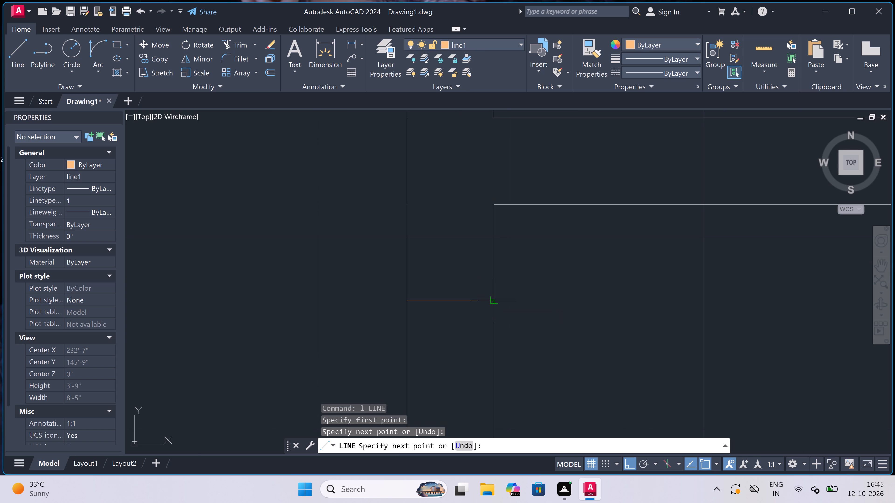
key("ctrl+z")
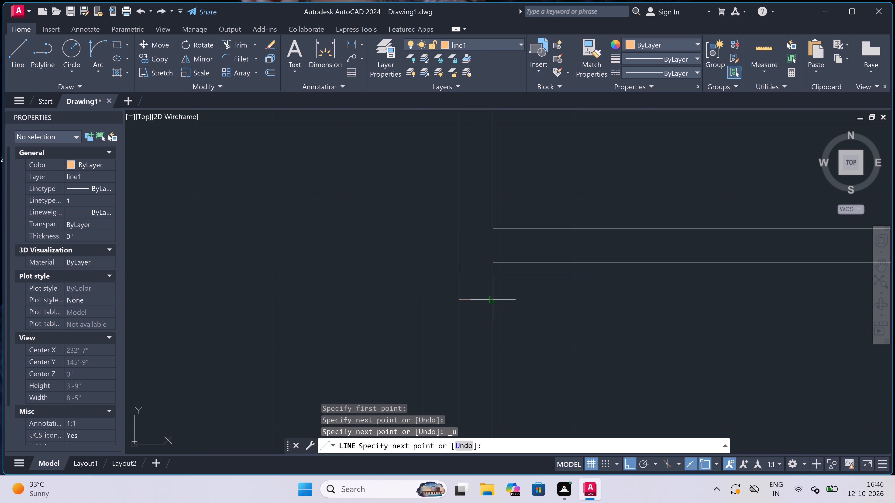
left_click(494, 300)
From the jamb's midpoint, draw a 2" stub southward and a 2' door leaf eastward into the narrow room.
left_click_drag(476, 302, 476, 305)
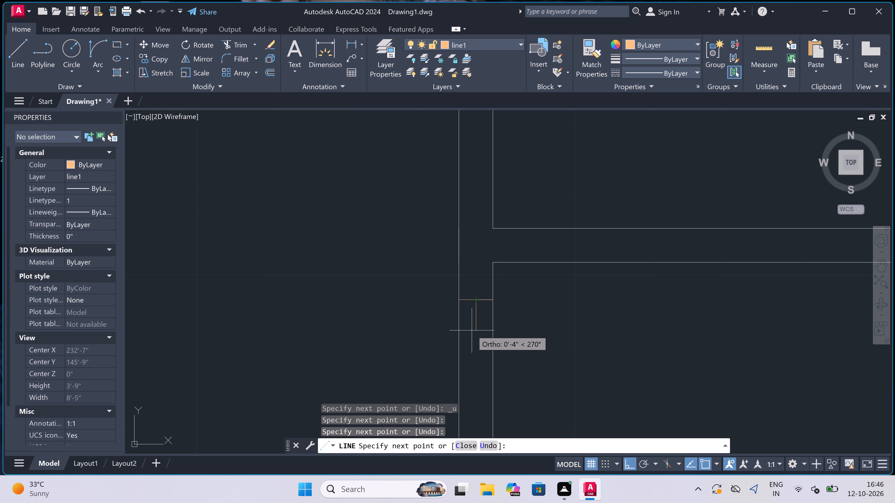
type("2\"")
key("space")
type("2'")
key("space")
key("Escape")
Draw the south jamb across the same wall, with a northward stub from its midpoint ending in a 2" segment.
key("space")
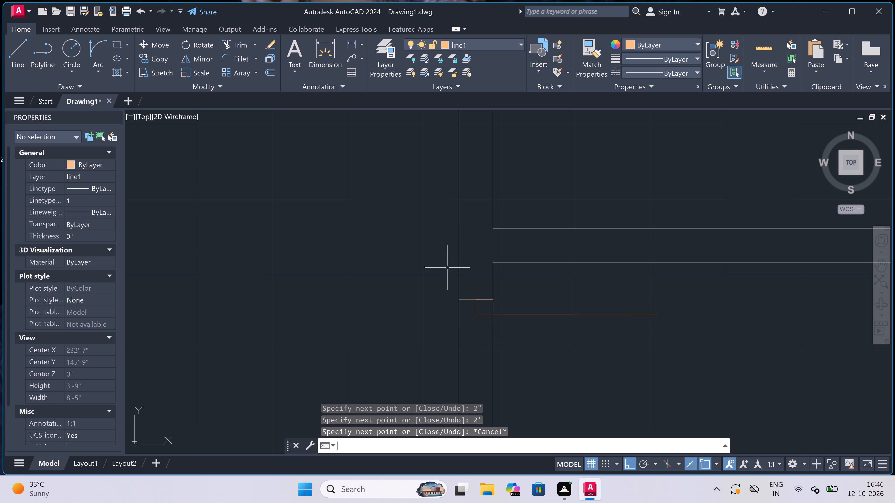
scroll(442, 260, "down", 3)
scroll(452, 328, "up", 2)
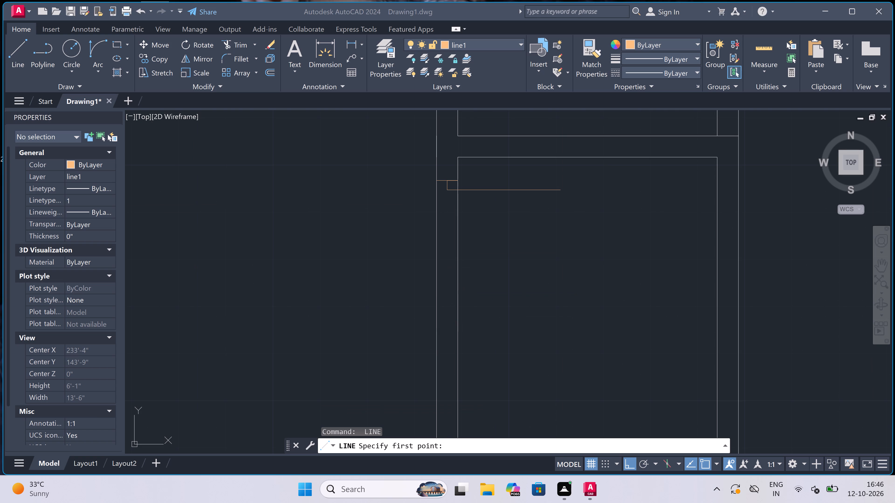
left_click(454, 263)
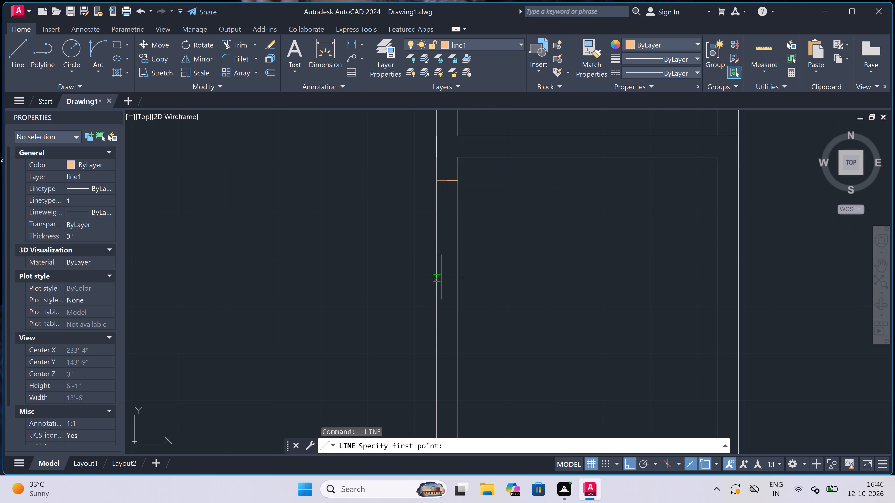
left_click(438, 273)
left_click(456, 276)
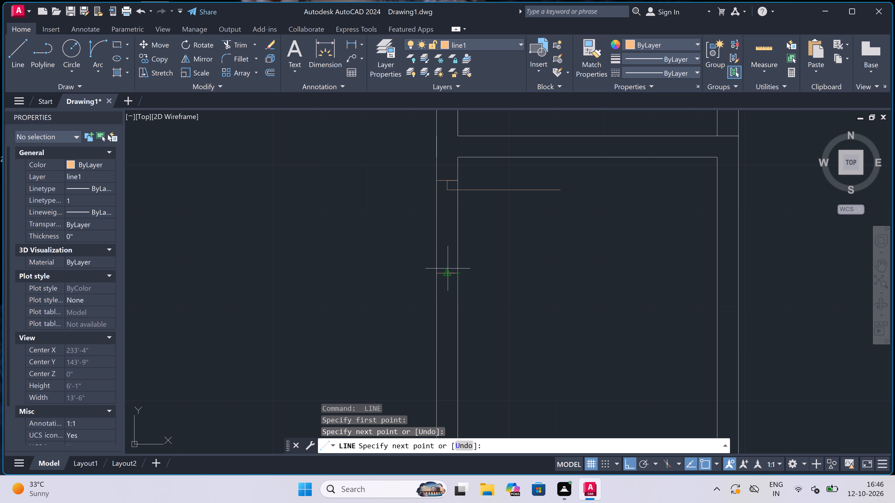
left_click(447, 268)
left_click(448, 266)
key("2")
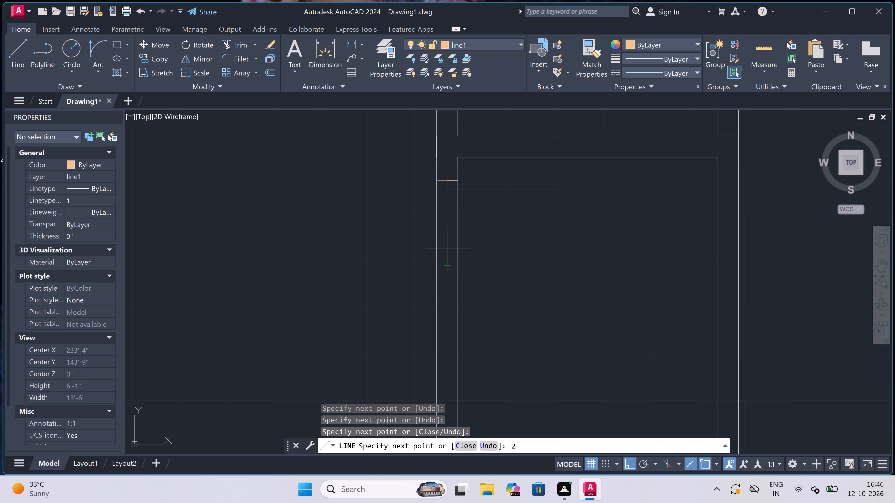
type("\"")
key("space")
key("Escape")
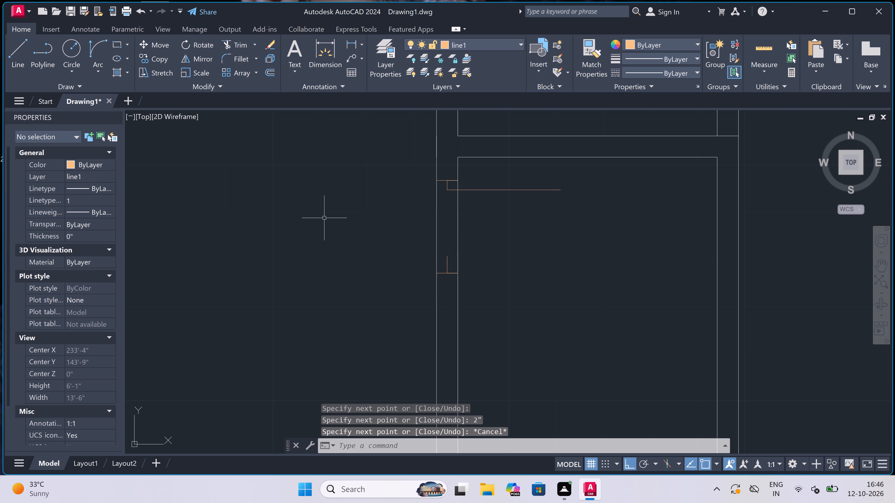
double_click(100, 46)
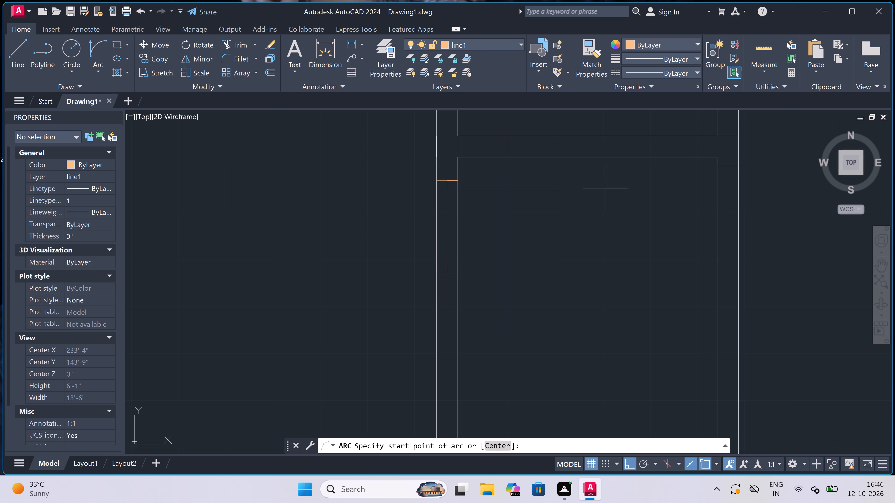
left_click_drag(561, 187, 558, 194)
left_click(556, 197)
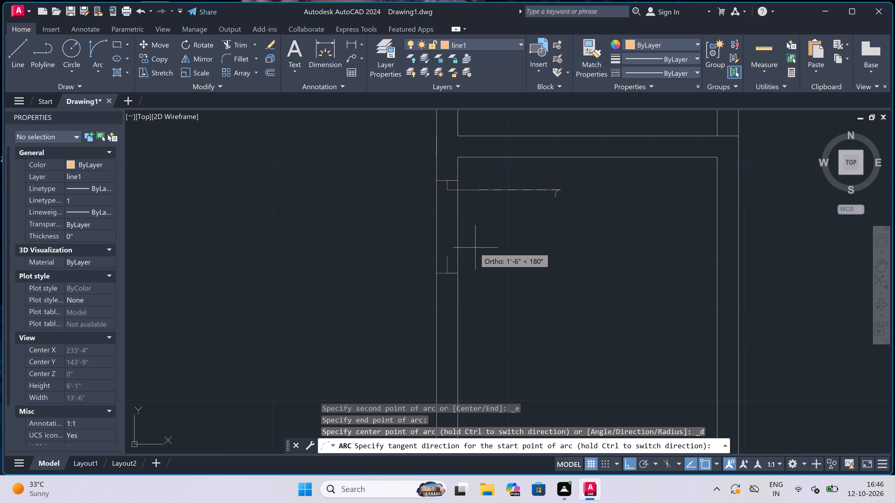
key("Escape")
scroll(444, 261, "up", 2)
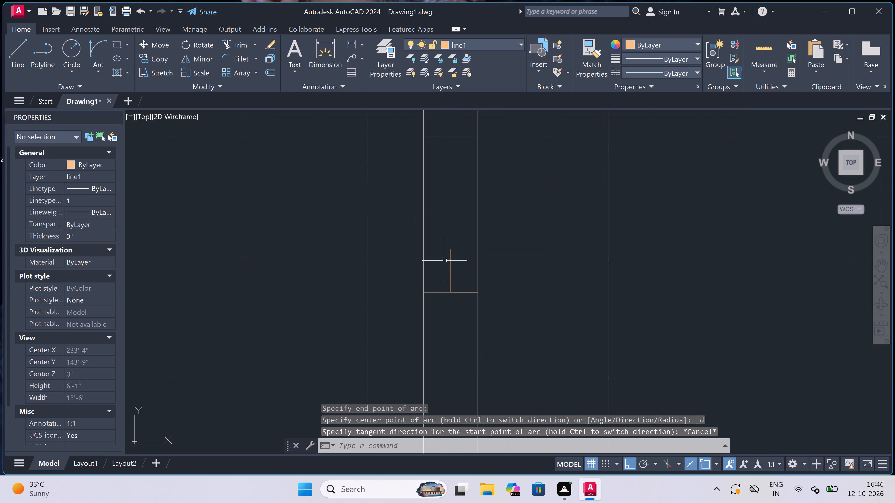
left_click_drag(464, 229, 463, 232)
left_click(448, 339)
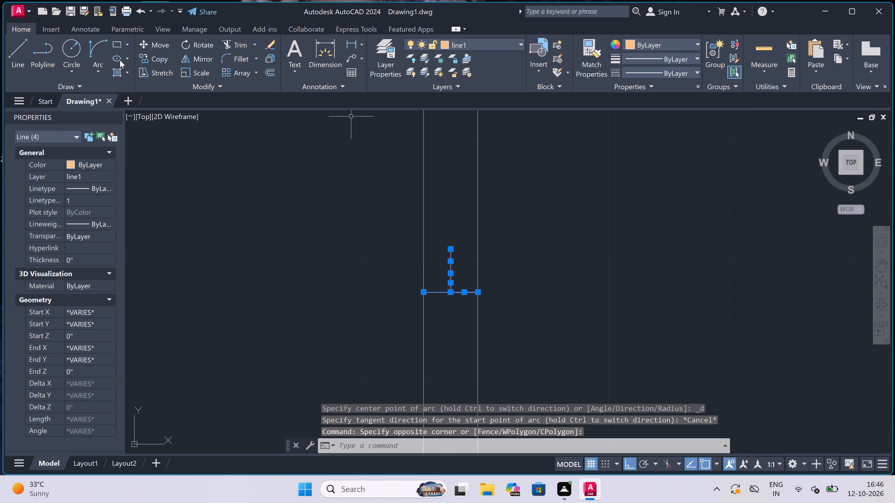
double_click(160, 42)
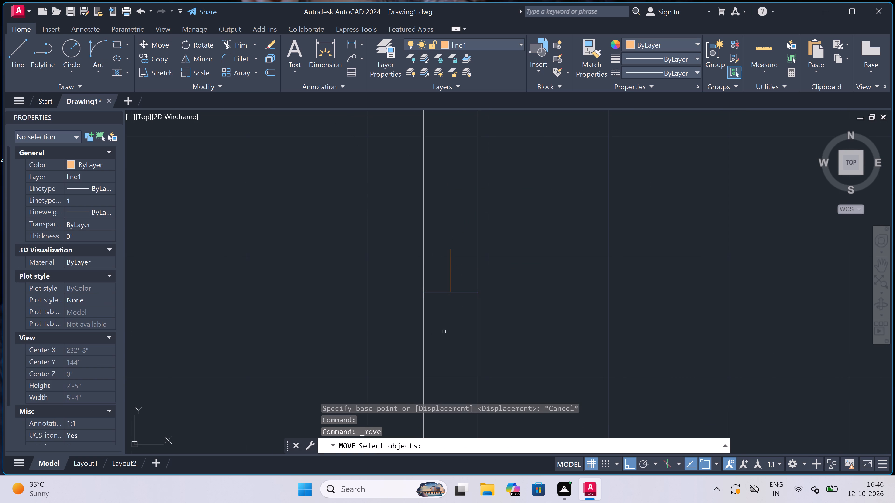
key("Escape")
Move the south door jamb and its stub slightly farther south along the narrow room's west wall.
left_click_drag(459, 234, 457, 244)
left_click(446, 326)
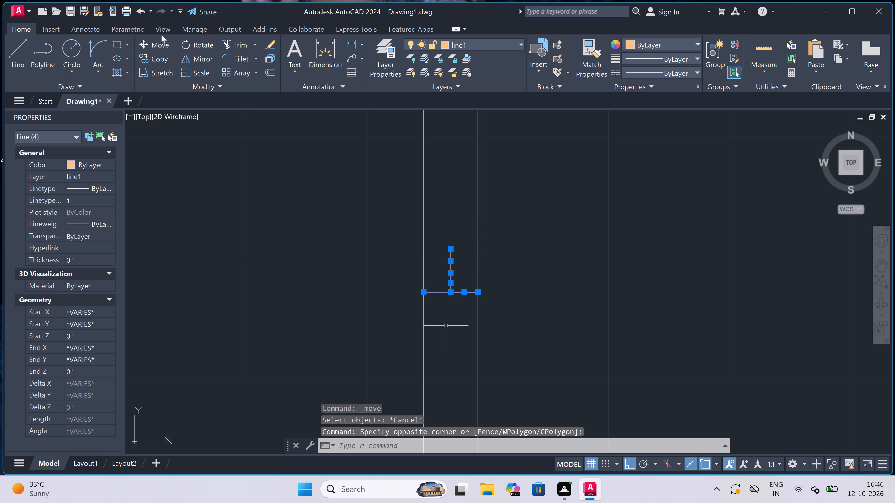
left_click(154, 44)
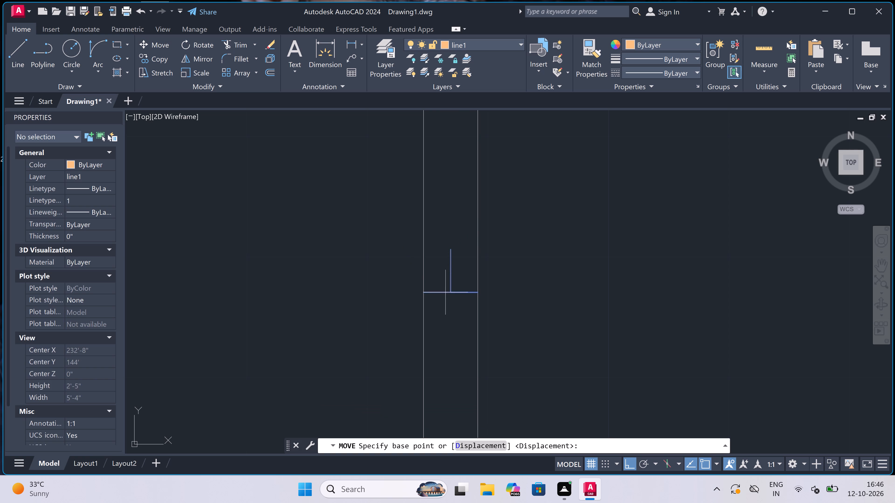
left_click(476, 292)
scroll(476, 293, "down", 2)
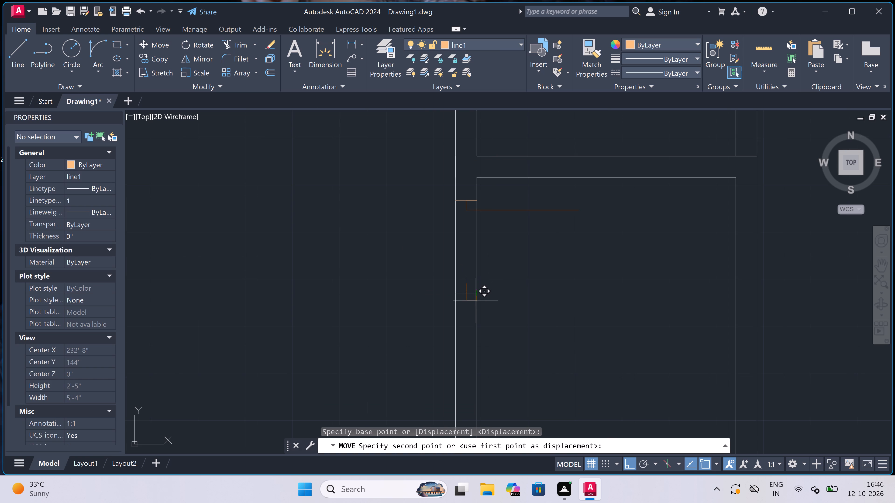
left_click(475, 308)
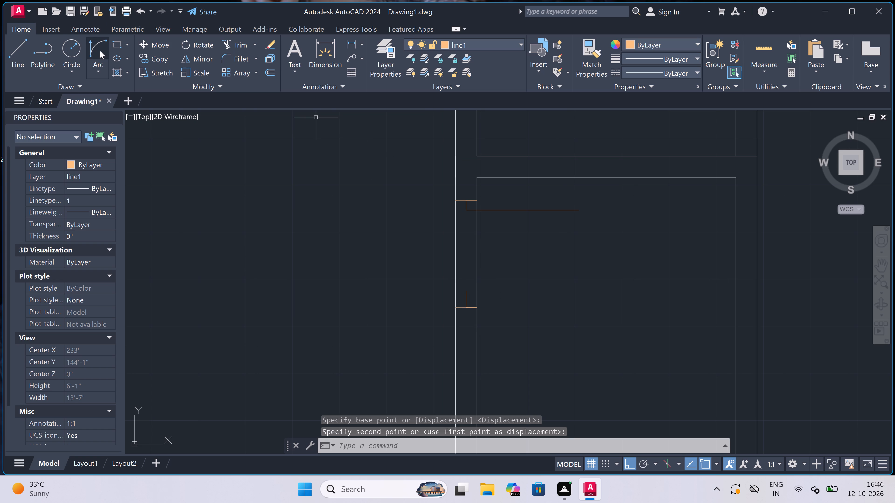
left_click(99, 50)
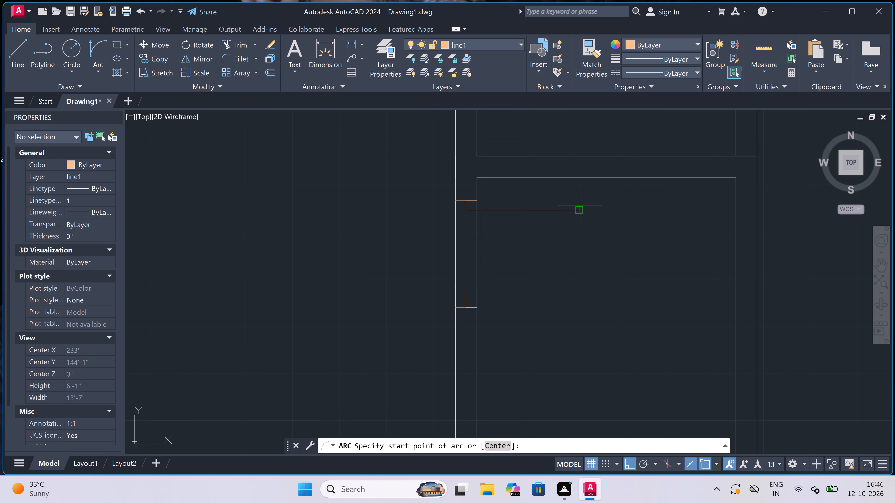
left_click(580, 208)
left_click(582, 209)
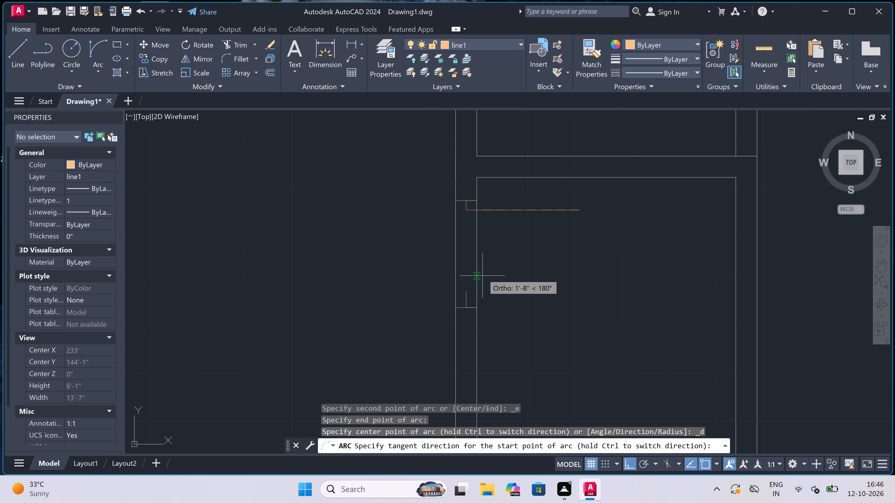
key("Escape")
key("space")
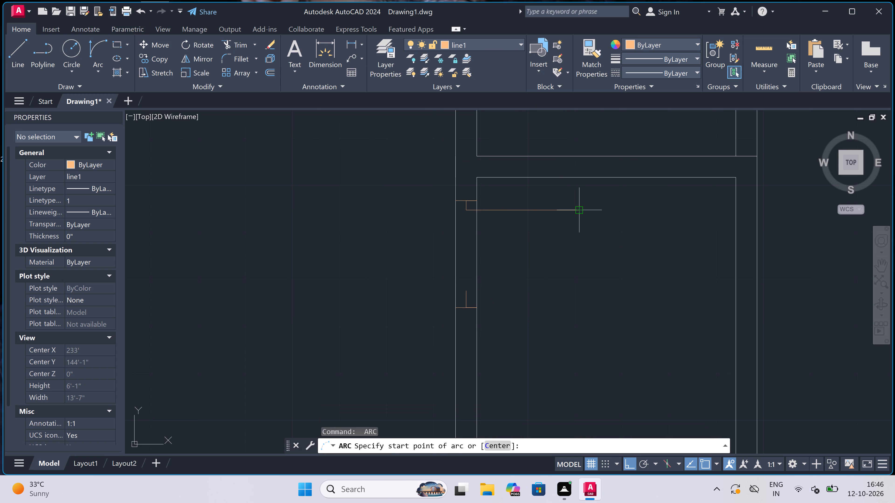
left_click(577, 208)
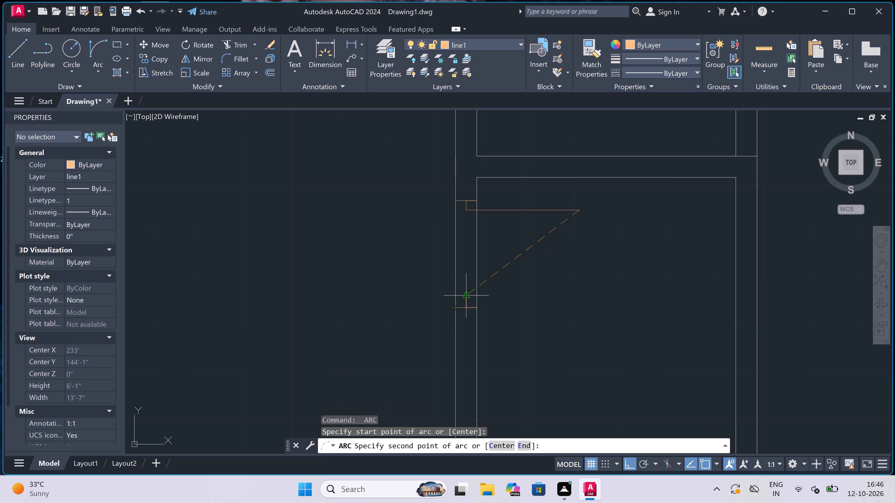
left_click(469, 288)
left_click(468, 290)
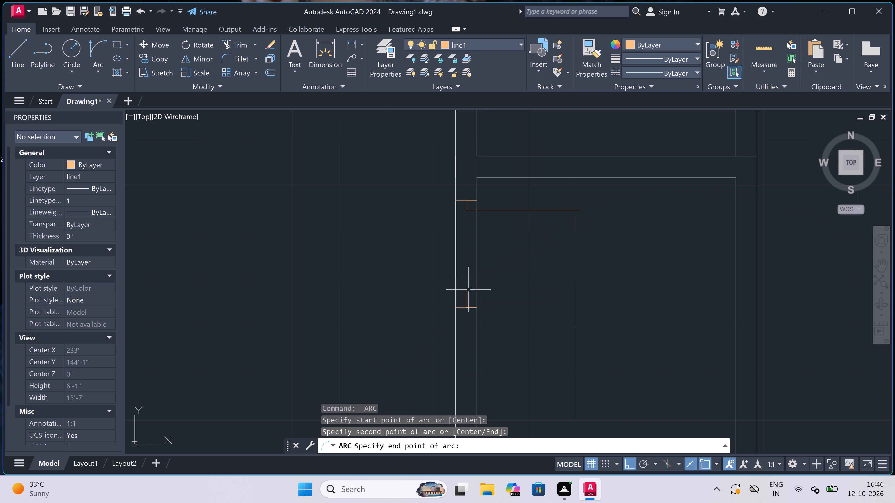
Draw a three-point door swing arc from the leaf's east end through the south stub's tip, ending west of the wall.
key("space")
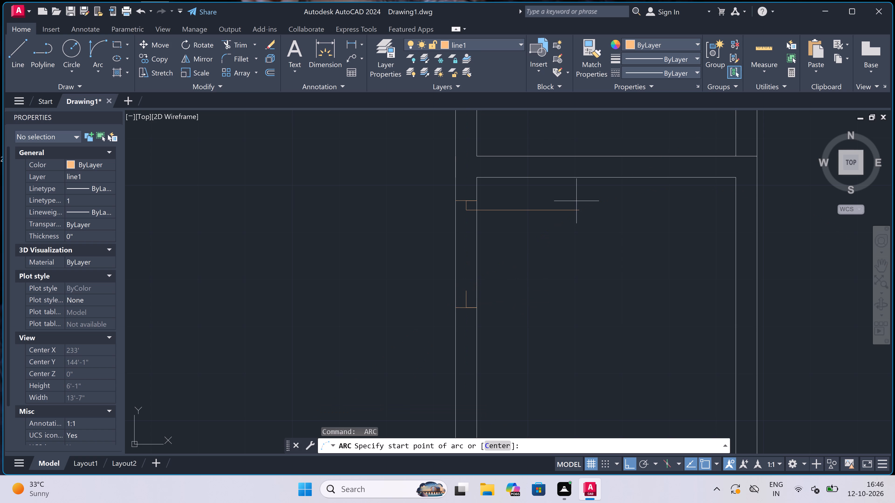
left_click(582, 212)
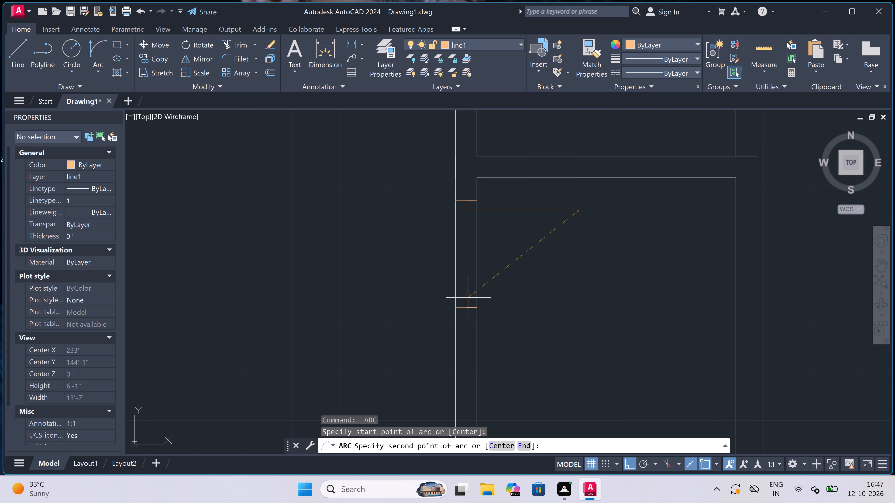
left_click(466, 290)
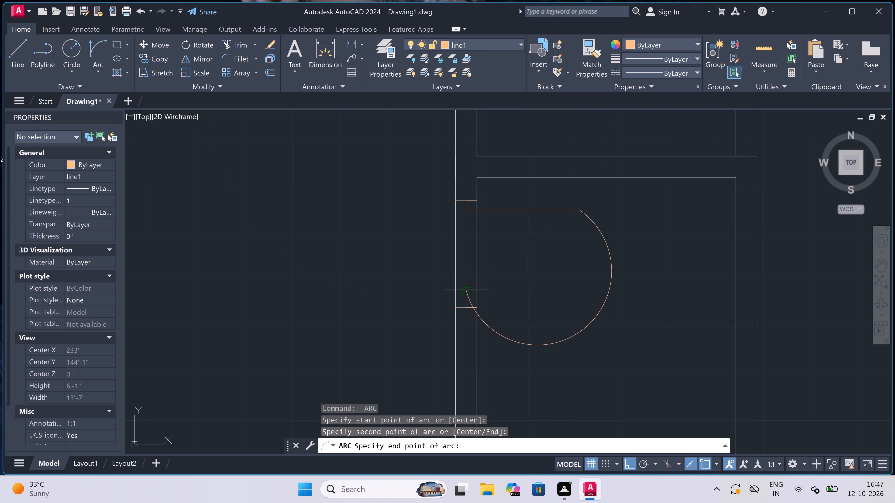
left_click(396, 233)
Trim the arc's excess west of the south stub and the west wall's lines between the two jambs.
key("t")
key("r")
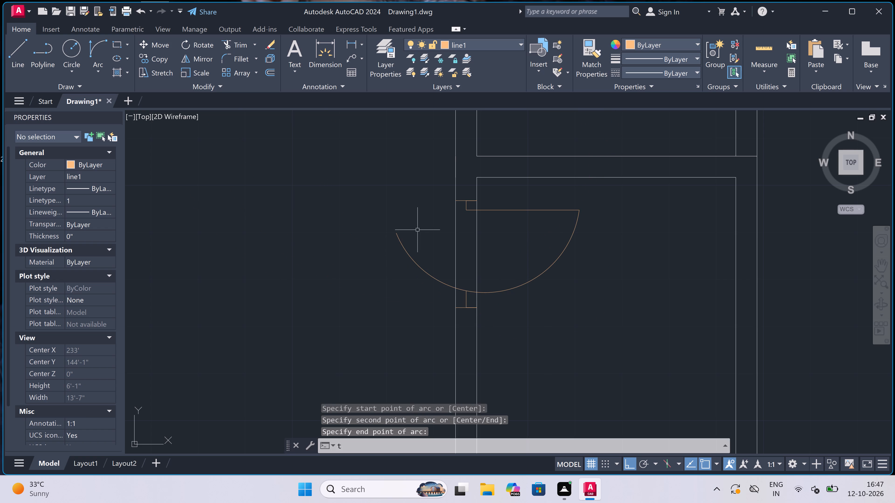
key("space")
left_click(510, 230)
left_click_drag(380, 318, 384, 316)
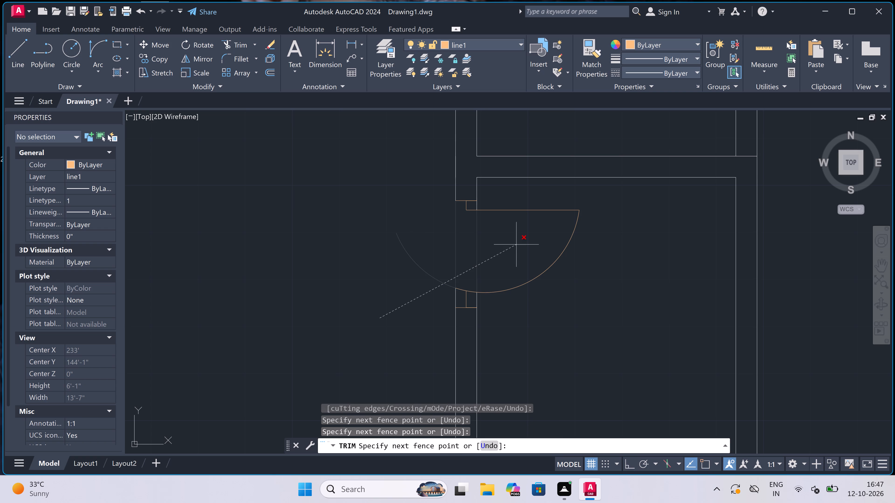
double_click(519, 242)
scroll(454, 298, "up", 1)
left_click(454, 298)
scroll(455, 290, "down", 5)
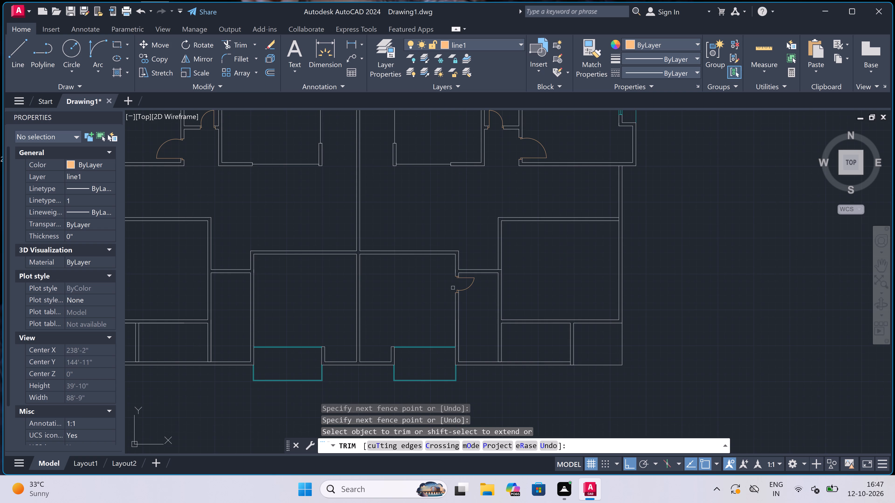
key("Escape")
Draw a jamb across the large east room's west wall near its northwest corner, with a 2" southward stub and a 3' door leaf eastward.
scroll(454, 280, "down", 2)
scroll(475, 256, "up", 3)
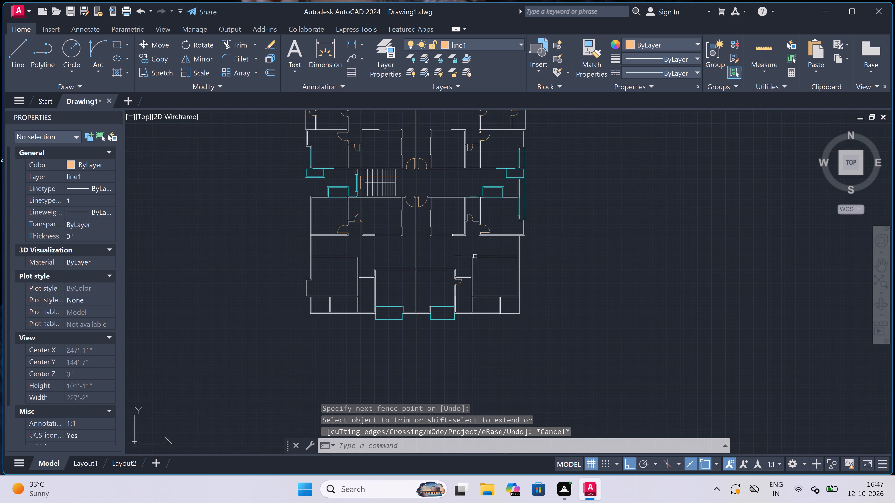
key("l")
key("space")
scroll(460, 264, "up", 3)
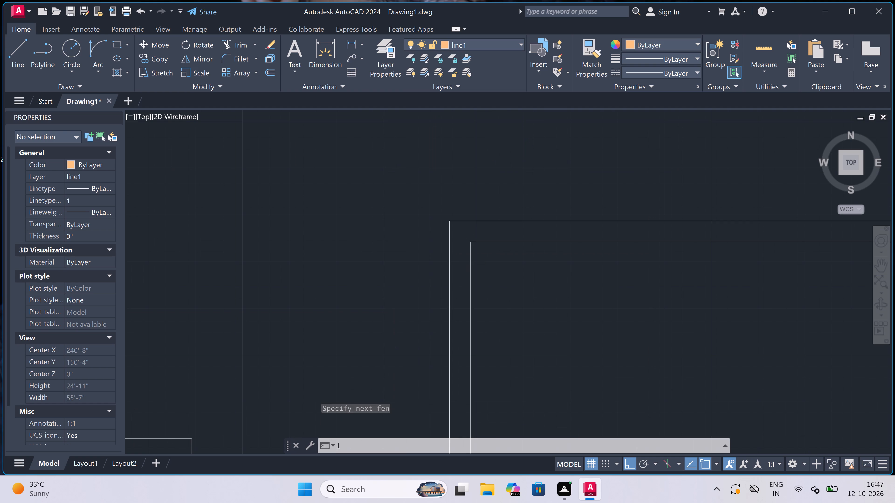
left_click_drag(454, 269, 457, 270)
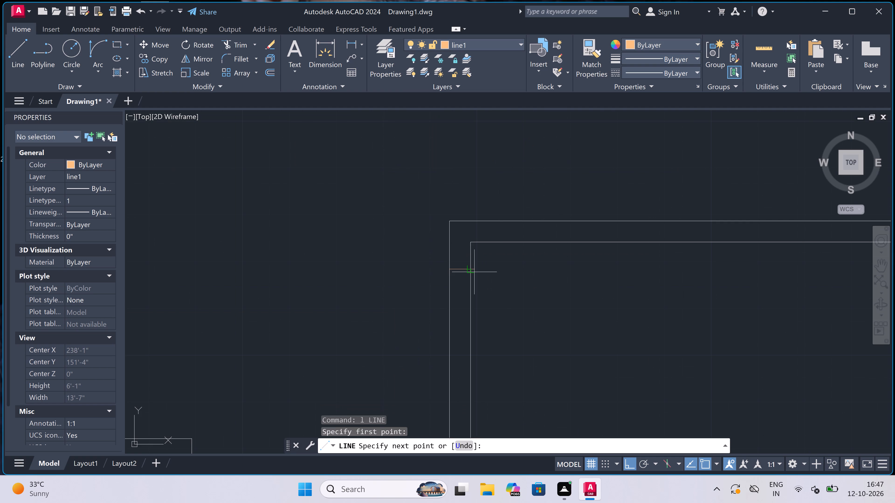
left_click(474, 272)
left_click(459, 272)
type("2\"")
key("space")
type("3'")
key("space")
key("Escape")
Draw the south door jamb across the large east room's west wall, with a 2" northward stub from its midpoint.
key("space")
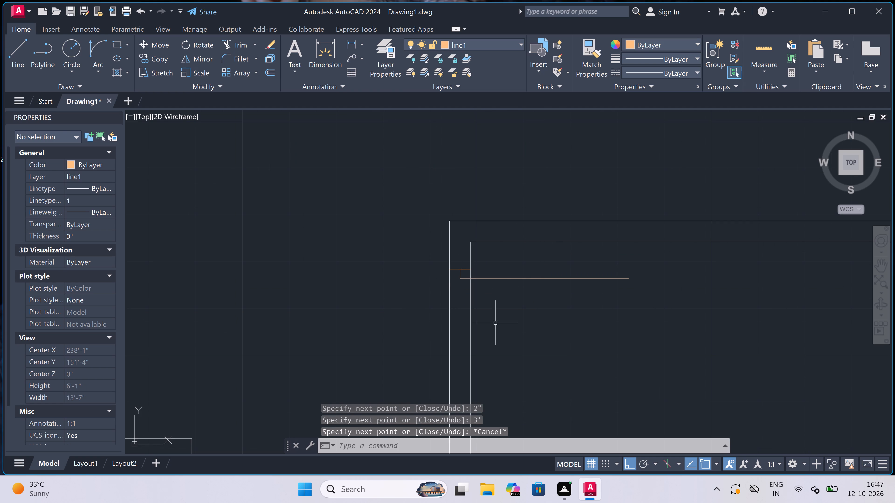
scroll(469, 325, "down", 3)
scroll(467, 356, "up", 2)
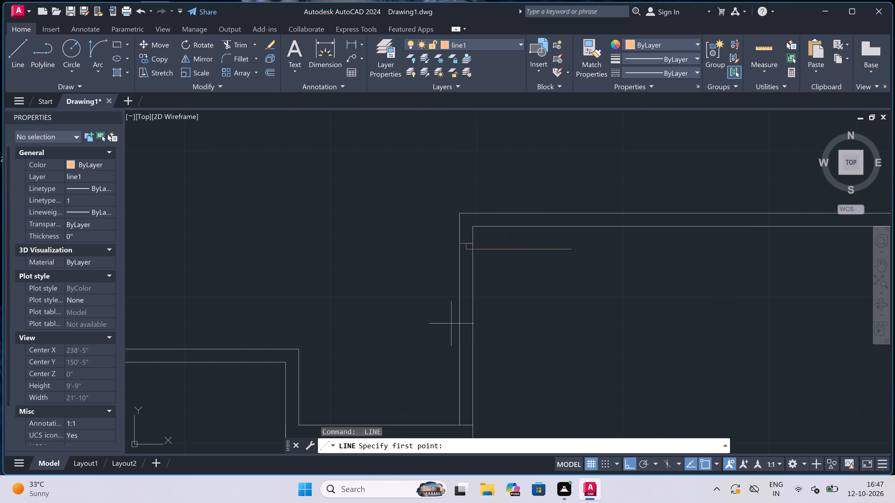
left_click(463, 342)
left_click(469, 342)
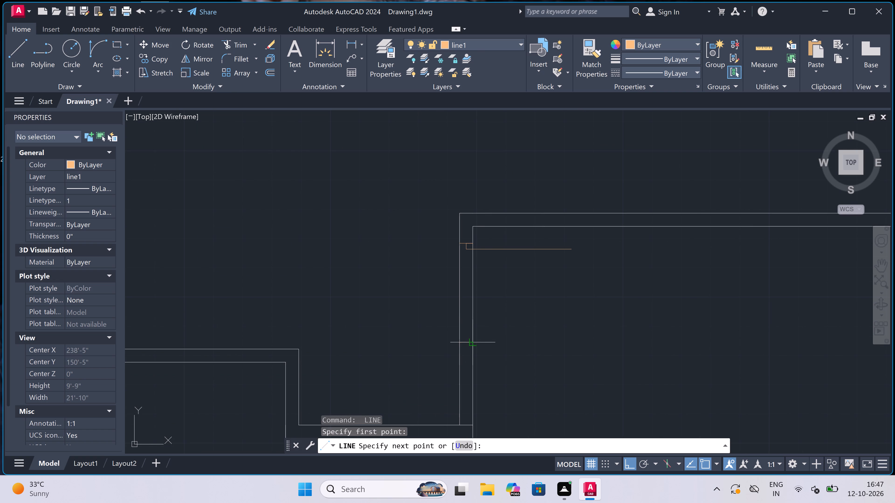
left_click(468, 344)
scroll(470, 317, "up", 2)
type("2\"")
key("space")
key("Escape")
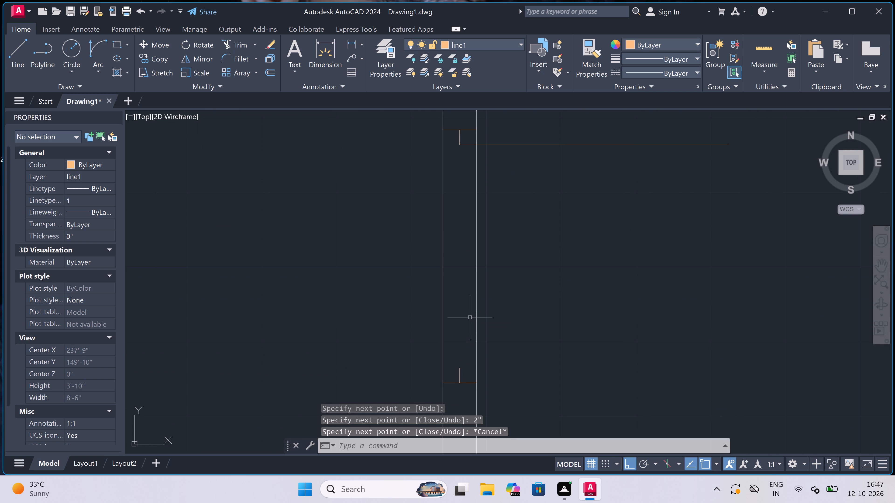
Draw the door swing arc from the 3' leaf's east end to the south stub's tip, starting tangent southward.
left_click(100, 45)
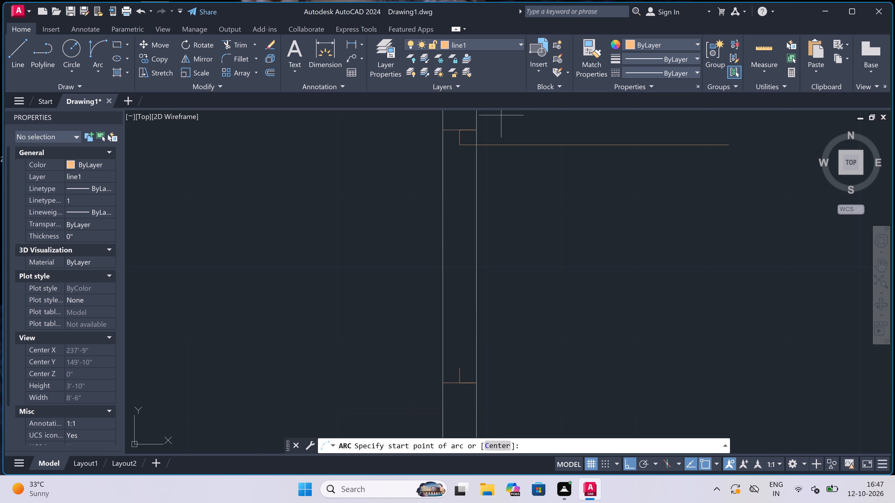
left_click(728, 149)
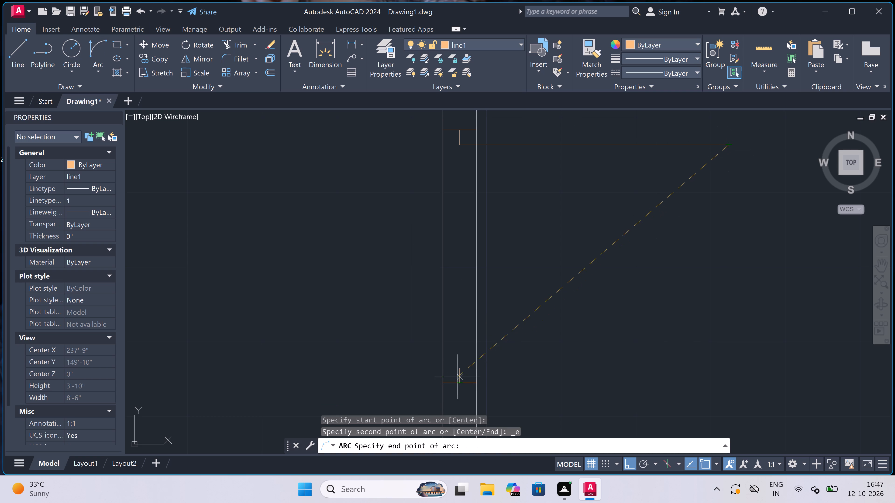
left_click_drag(461, 368, 468, 367)
double_click(657, 350)
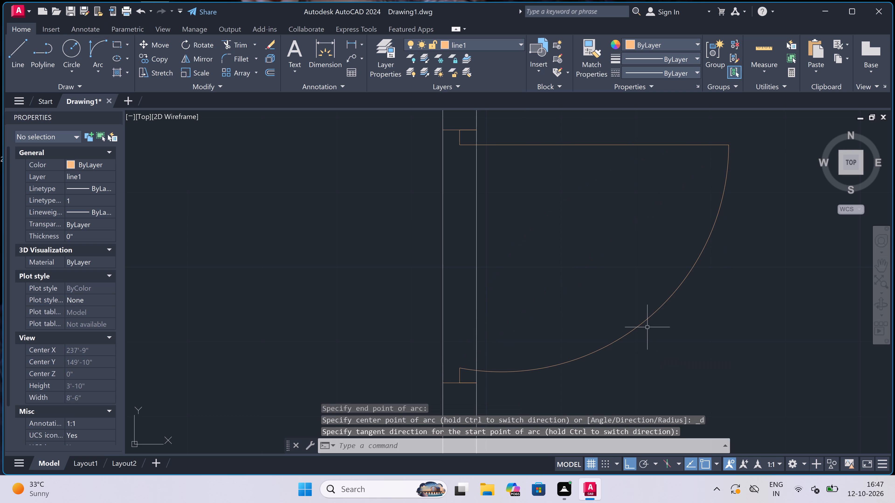
Trim both lines of the large east room's west wall between the two jambs to open the doorway.
type("tr")
key("space")
left_click_drag(605, 256, 580, 260)
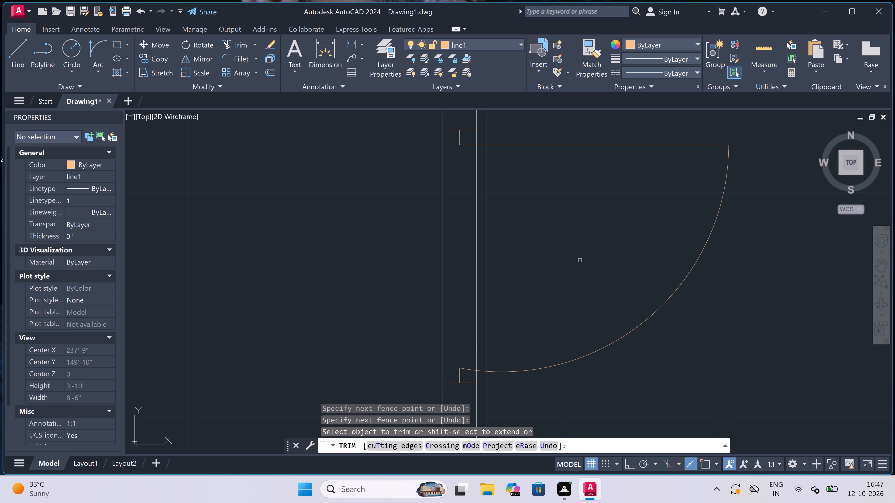
left_click(314, 260)
scroll(448, 235, "down", 5)
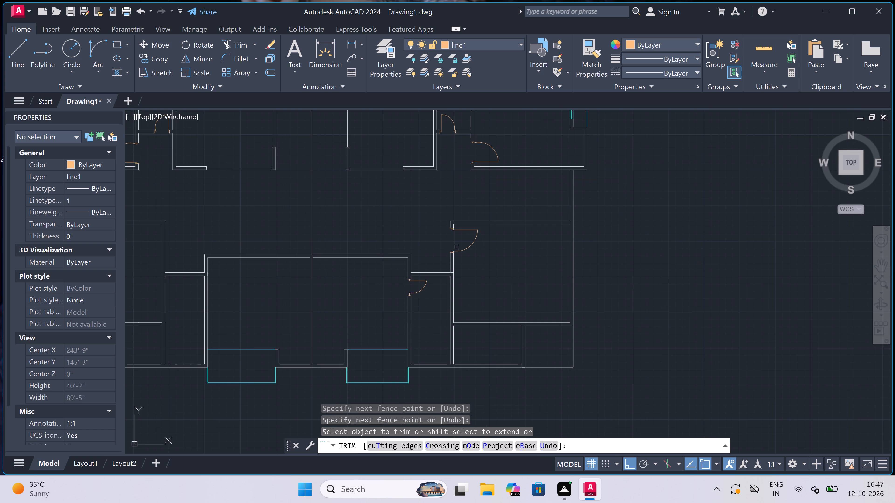
key("Escape")
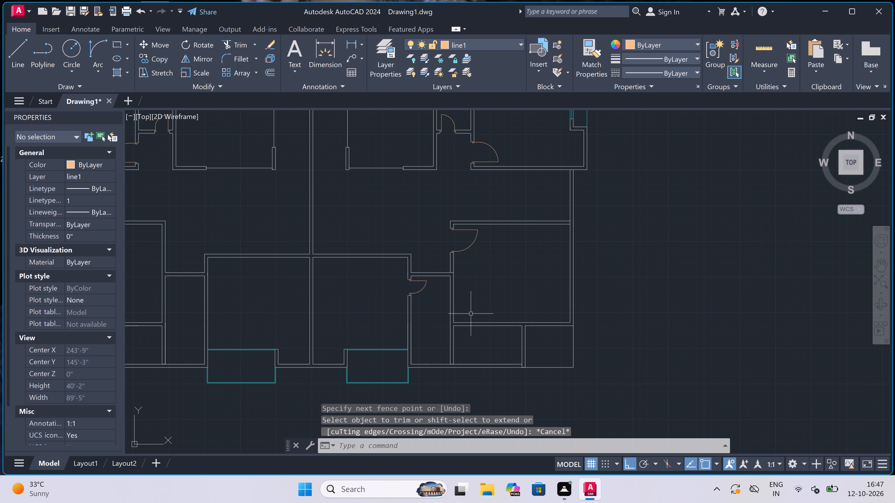
Draw a jamb across the large east room's south wall near its southwest corner, with a 2" eastward stub and a 2' door leaf southward.
scroll(444, 329, "up", 3)
key("l")
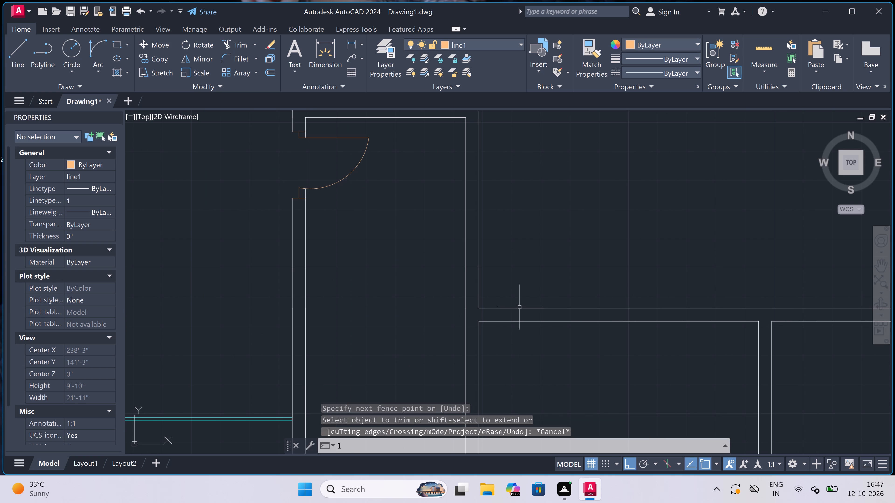
key("space")
scroll(492, 309, "up", 1)
left_click_drag(495, 304, 494, 307)
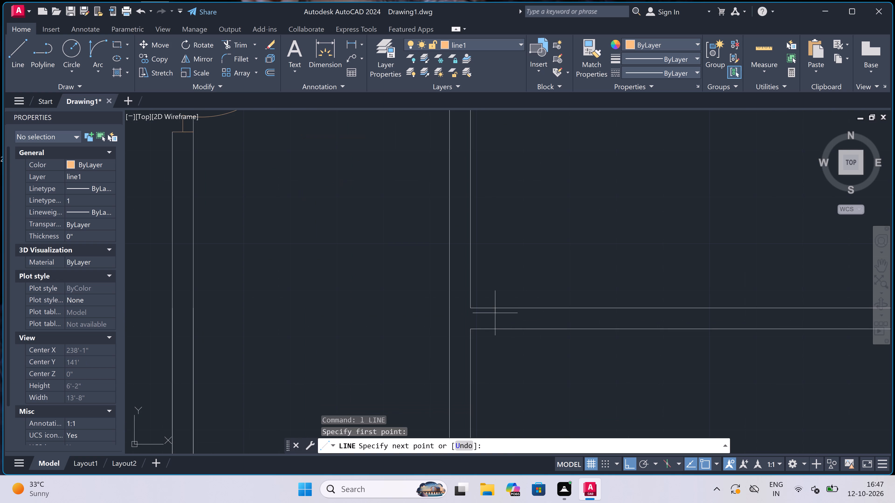
left_click(495, 326)
left_click(495, 319)
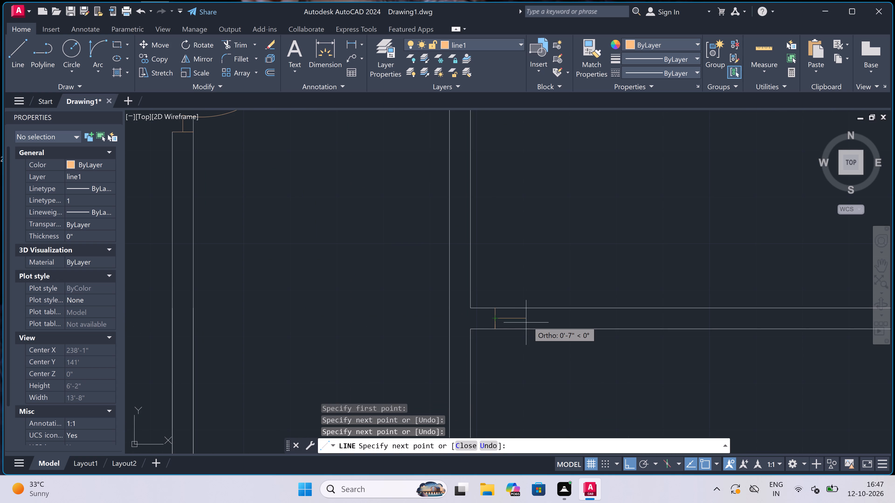
key("2")
type("\"")
key("space")
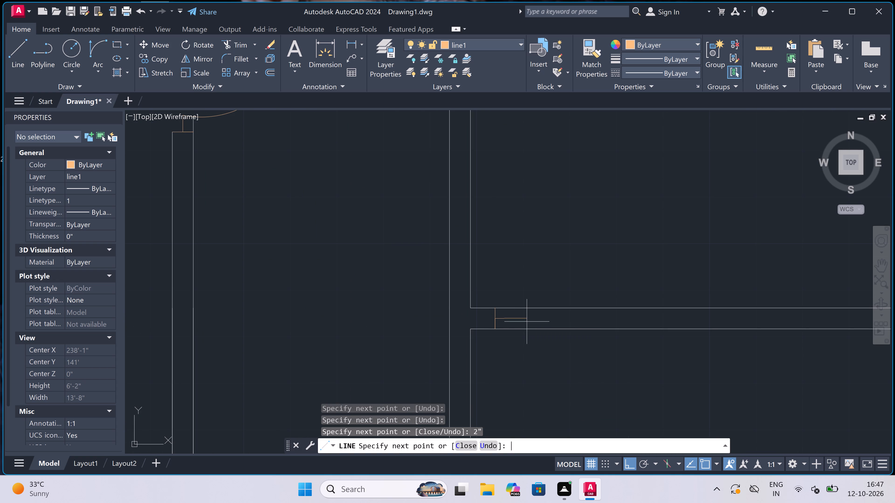
type("2'")
key("space")
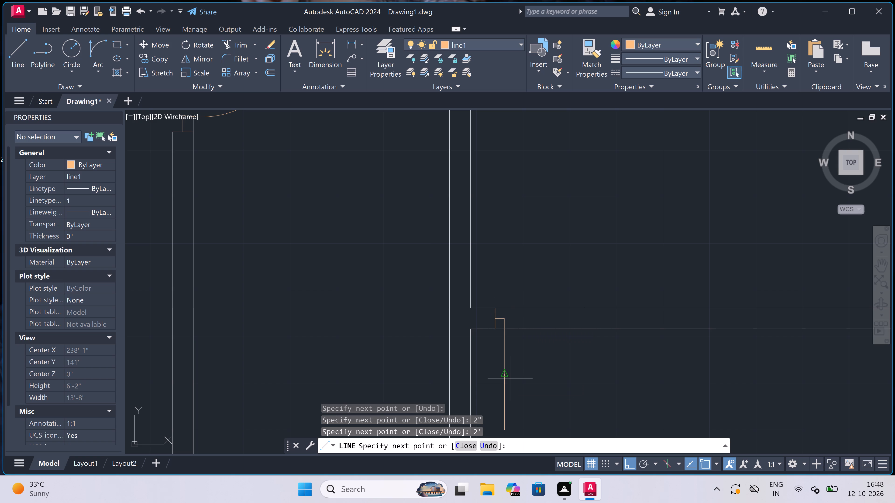
key("Escape")
Draw the east door jamb across the large east room's south wall, with a 2" westward stub from its midpoint.
key("space")
scroll(549, 302, "down", 1)
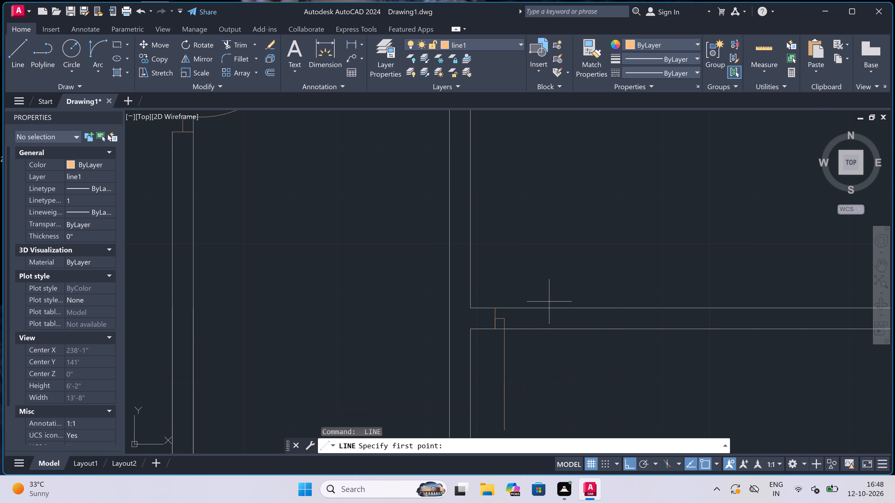
scroll(549, 302, "down", 2)
scroll(568, 313, "up", 2)
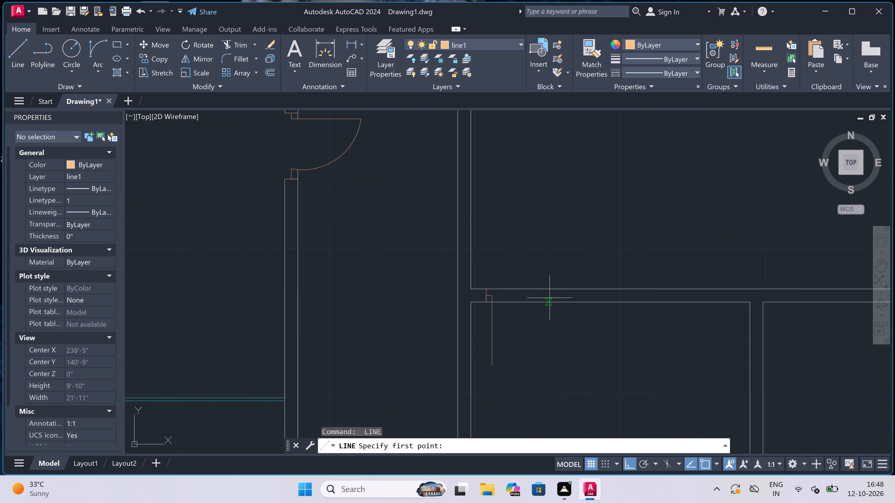
left_click(551, 299)
left_click_drag(551, 296, 558, 302)
scroll(565, 300, "up", 3)
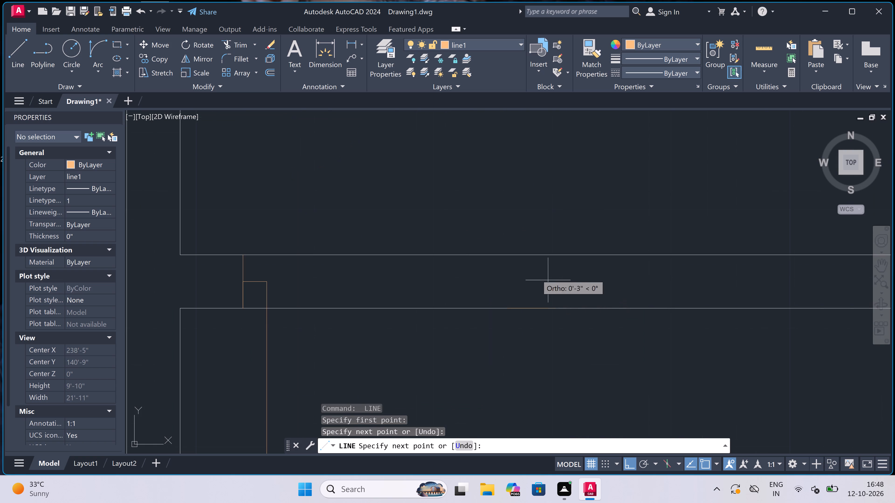
left_click(510, 257)
left_click_drag(507, 286, 504, 285)
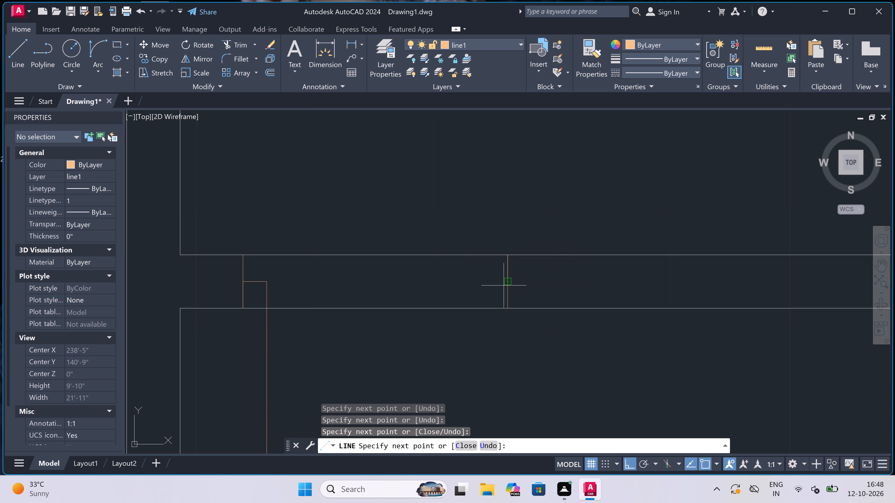
type("2\"")
key("space")
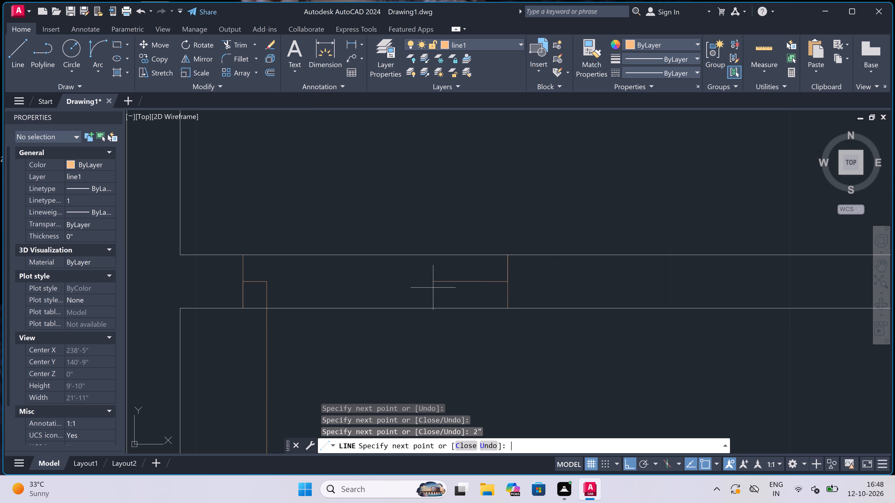
key("Escape")
Draw the door swing arc from the 2' leaf's south end to the east stub's tip, starting tangent eastward.
scroll(433, 288, "down", 2)
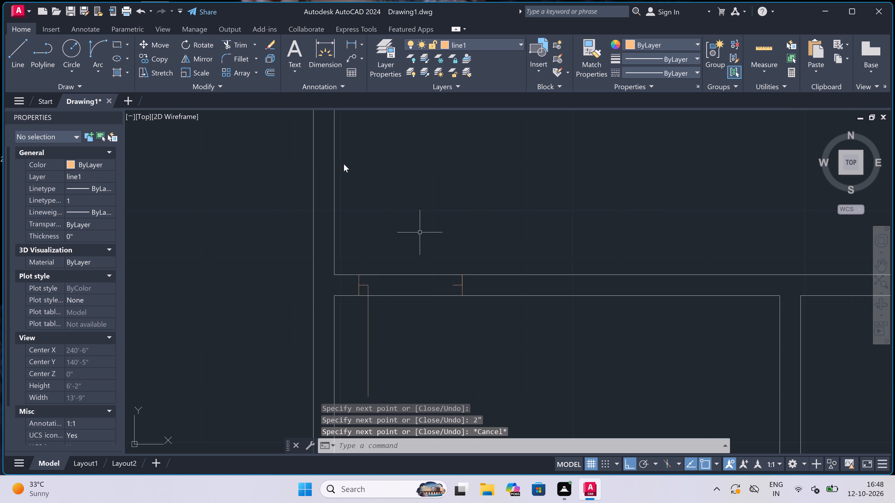
left_click_drag(100, 46, 102, 49)
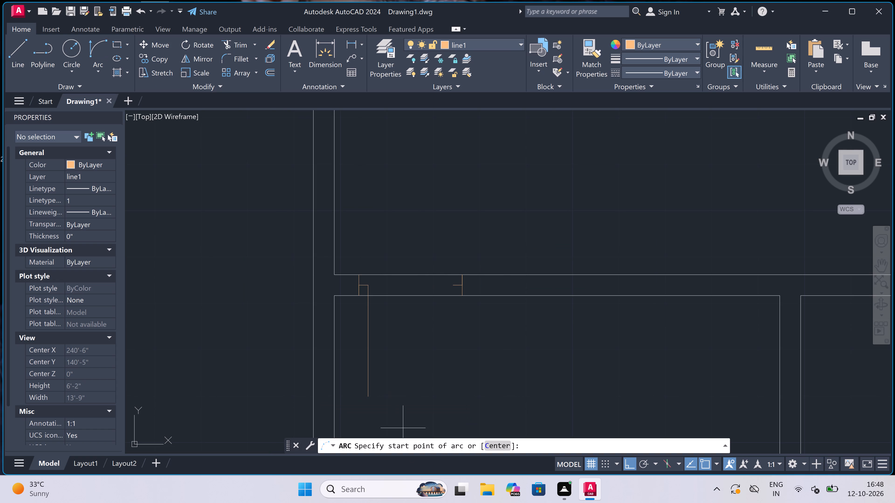
left_click_drag(370, 398, 372, 394)
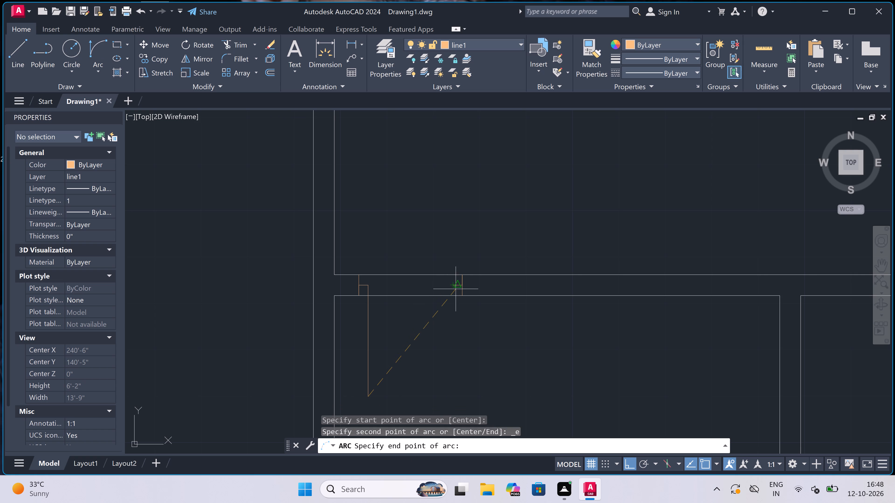
left_click(453, 282)
double_click(497, 364)
Trim both lines of the large east room's south wall between the two jambs to open the doorway.
key("t")
key("r")
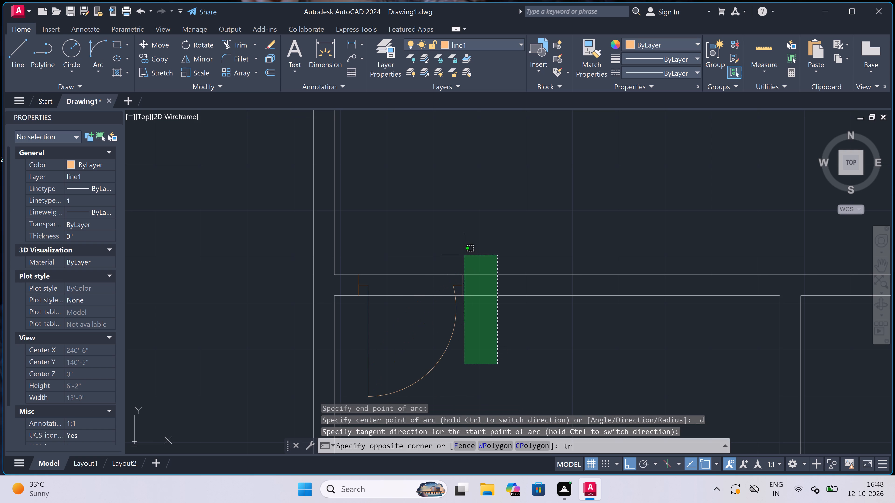
key("space")
left_click_drag(447, 247, 455, 262)
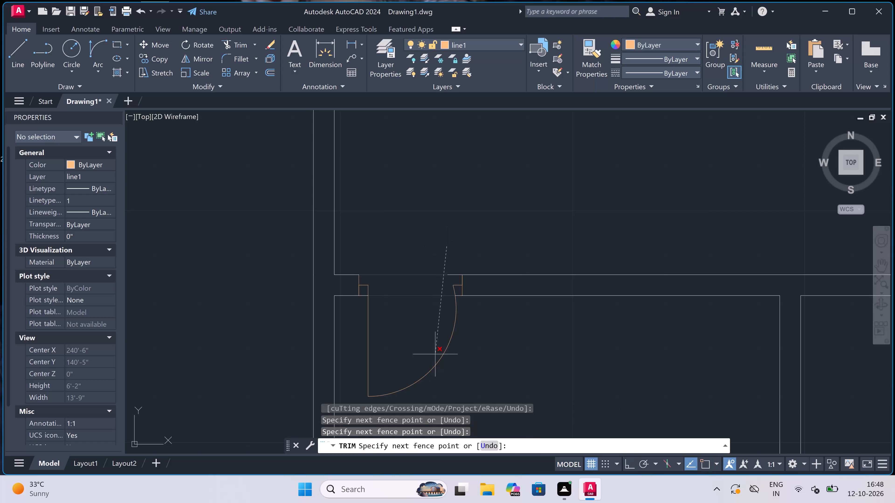
left_click(435, 353)
scroll(467, 275, "up", 3)
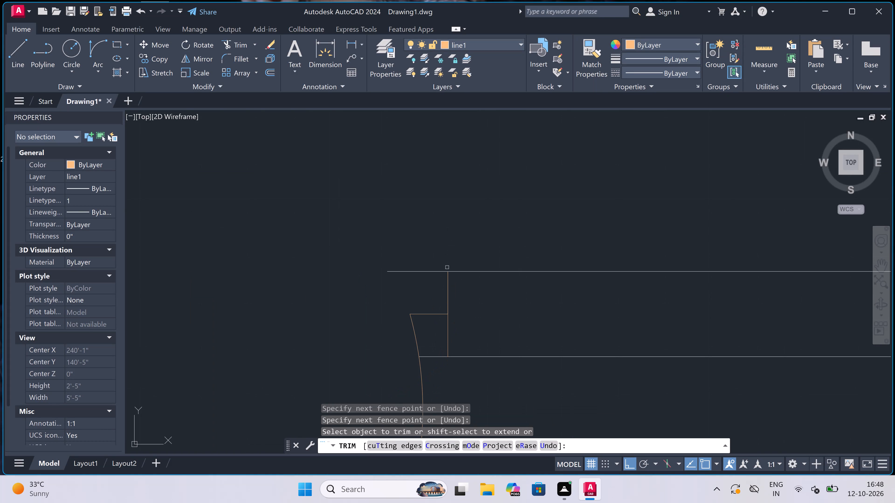
left_click(422, 271)
key("Escape")
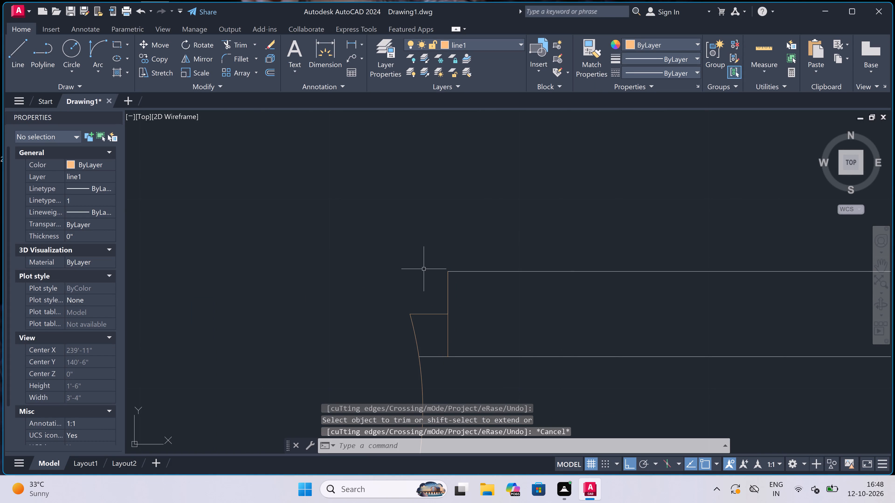
Draw a jamb across the west central room's west wall, just south of the wall junction, with a 2" southward stub and a 2' leaf westward.
scroll(484, 278, "down", 9)
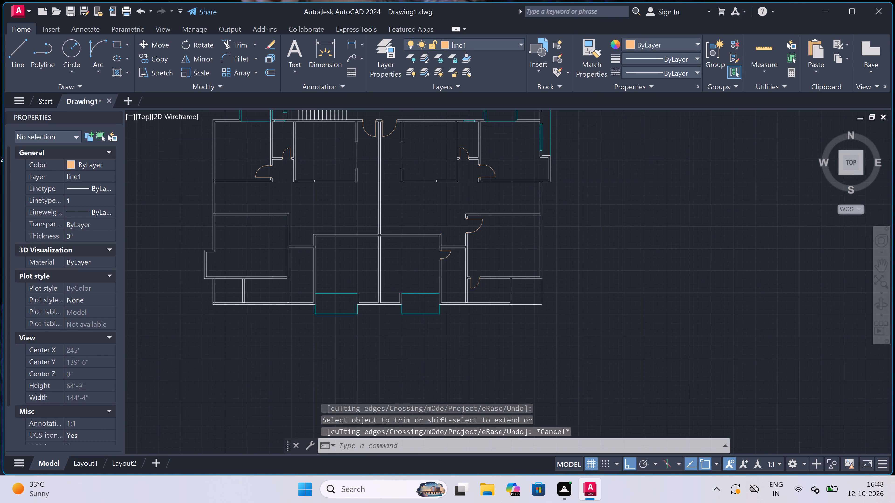
scroll(454, 270, "down", 1)
scroll(420, 257, "up", 4)
scroll(419, 257, "down", 3)
scroll(396, 263, "up", 4)
key("l")
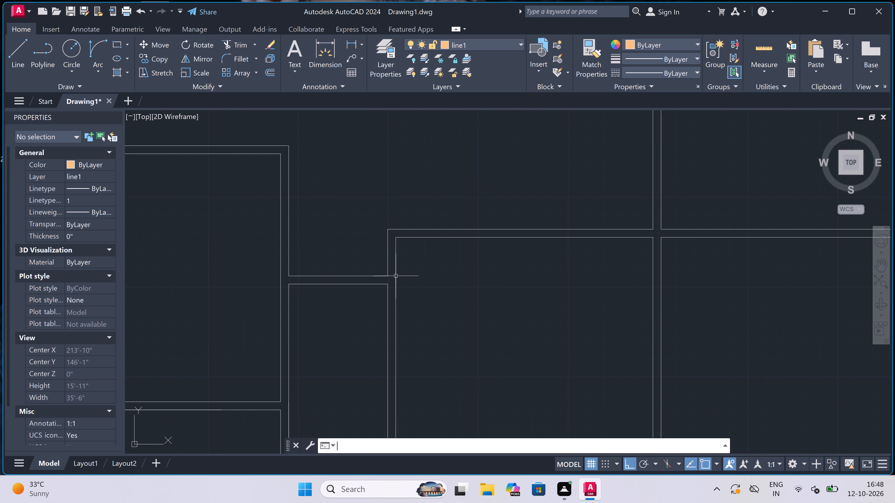
key("space")
scroll(394, 295, "up", 3)
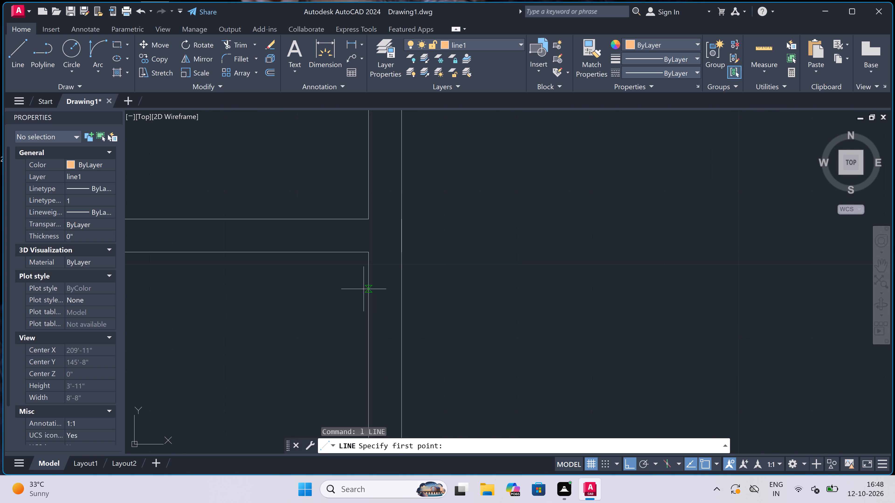
left_click_drag(364, 289, 385, 289)
left_click_drag(402, 287, 399, 287)
left_click(386, 287)
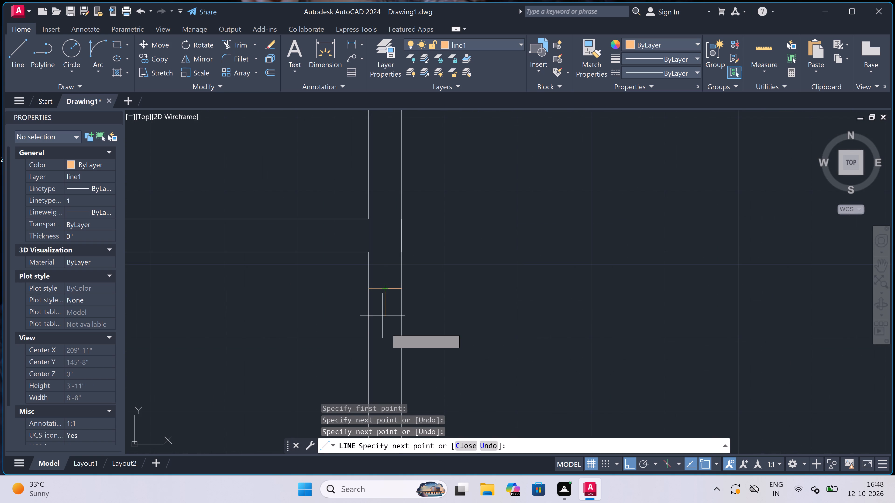
type("2\"")
key("space")
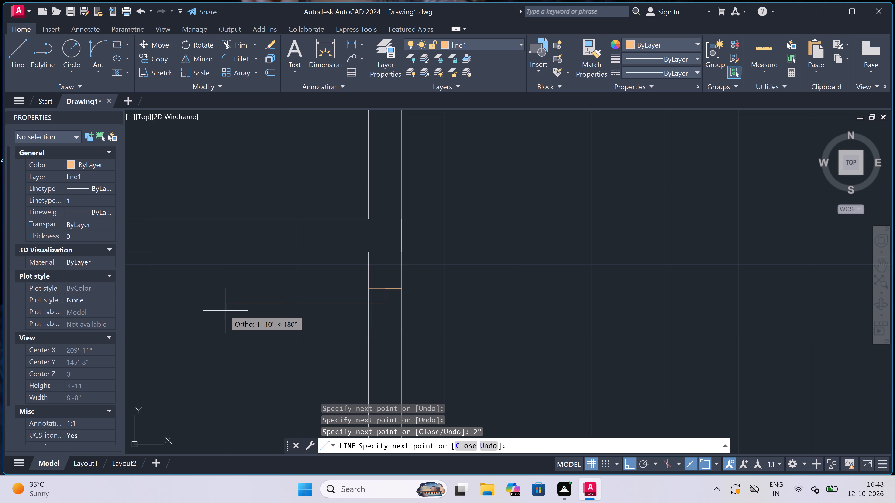
type("2'")
key("space")
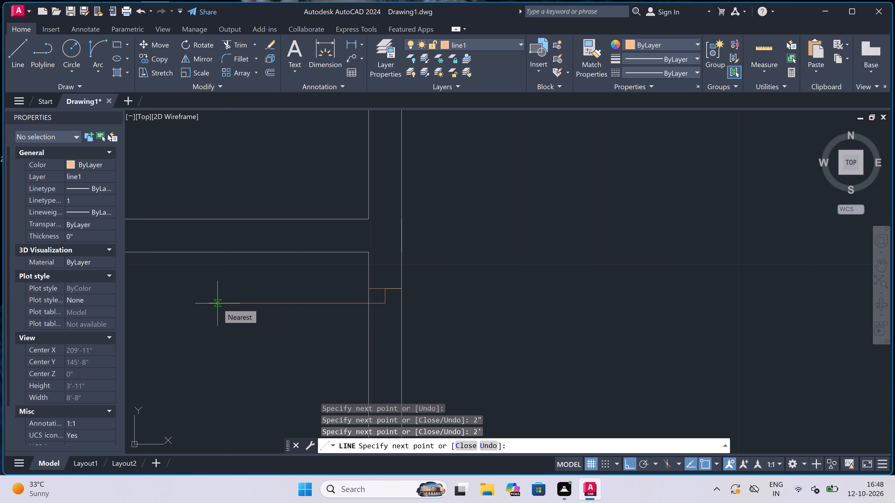
key("Escape")
Draw the south door jamb across the west central room's west wall, with a 2" northward stub from its midpoint.
key("space")
scroll(323, 275, "down", 4)
scroll(324, 319, "up", 2)
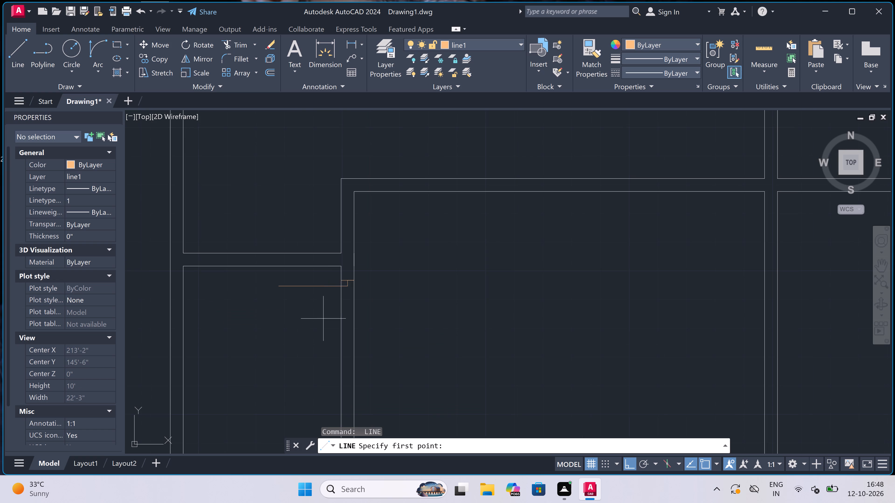
left_click(366, 385)
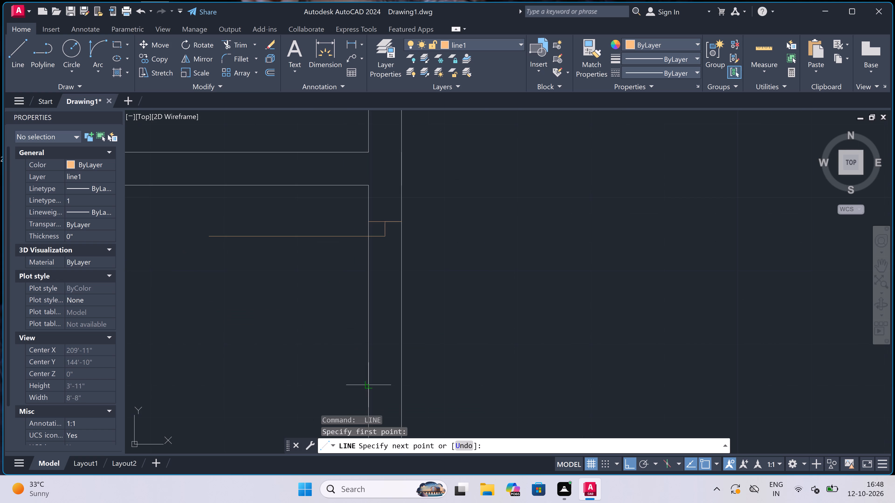
left_click_drag(399, 387, 384, 389)
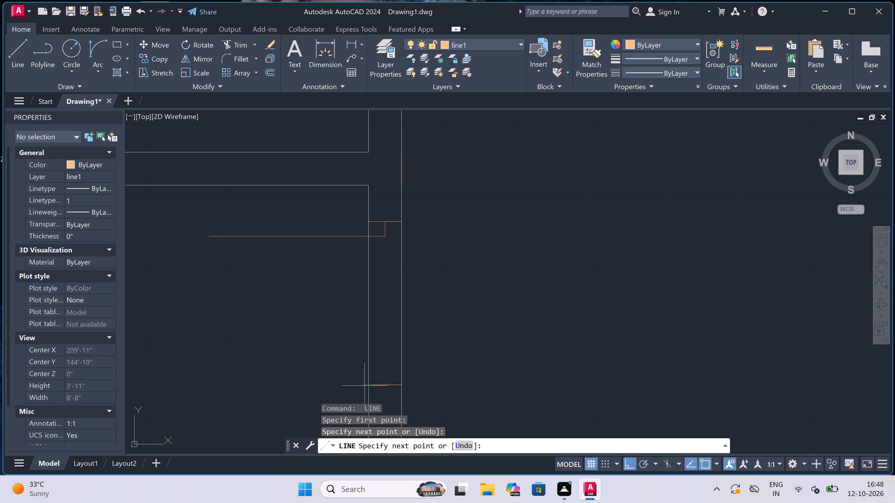
left_click_drag(385, 385, 385, 381)
type("2\"")
key("space")
key("Escape")
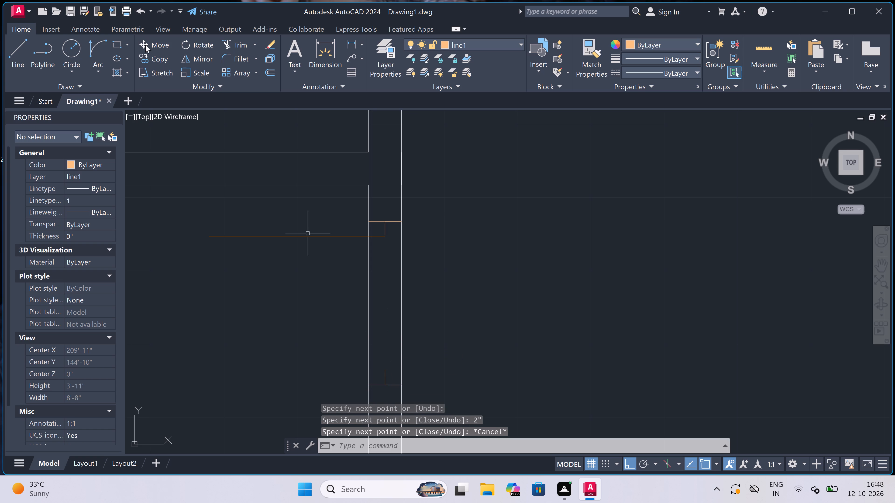
Draw the door swing arc from the 2' leaf's west end to the south stub's tip, starting tangent southward.
left_click(98, 44)
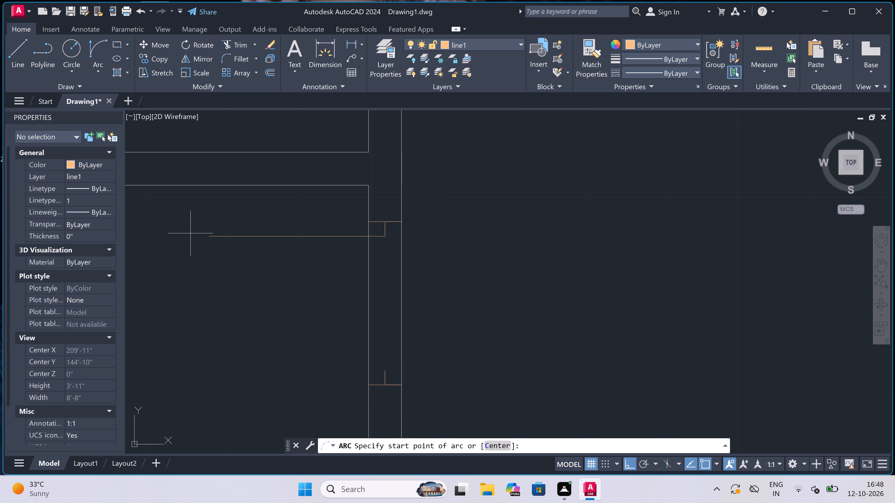
left_click_drag(207, 235, 208, 237)
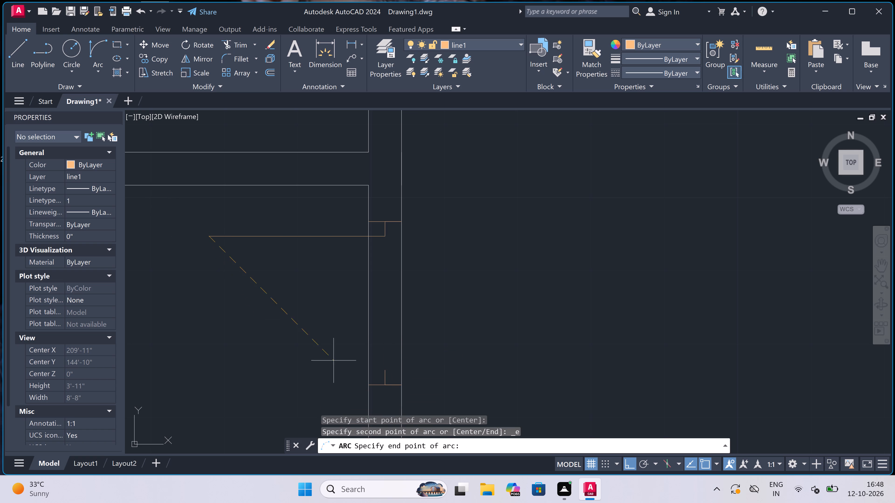
left_click(387, 369)
left_click_drag(299, 388, 303, 386)
Trim both lines of the west central room's west wall between the two jambs to open the doorway.
type("tr")
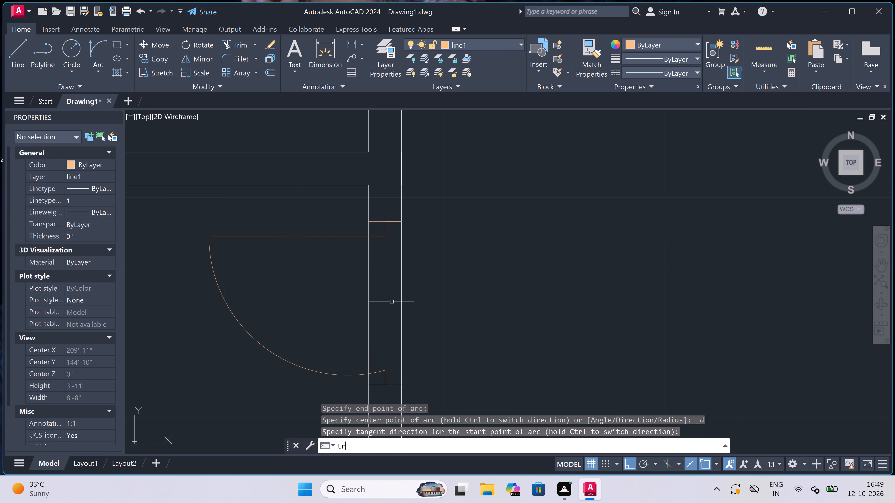
key("space")
left_click_drag(369, 287, 380, 290)
left_click_drag(480, 305, 477, 305)
left_click_drag(376, 295, 379, 293)
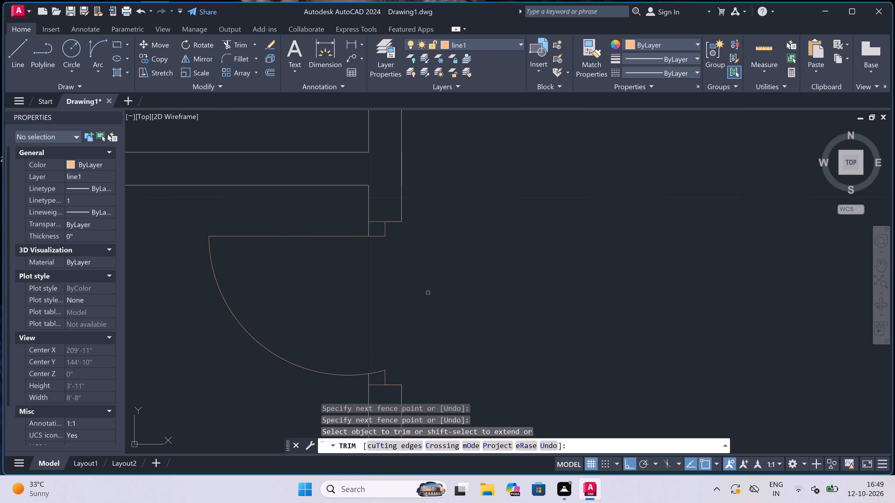
scroll(429, 293, "down", 5)
key("Escape")
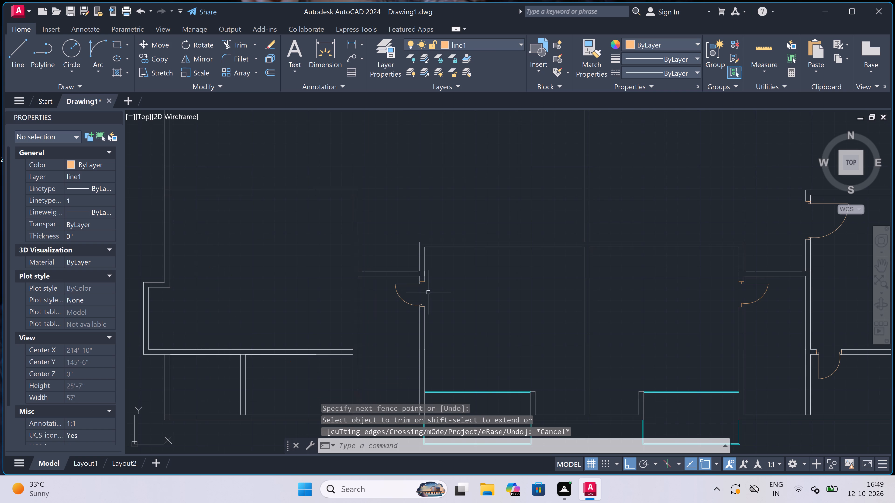
Draw a jamb across the west room's south wall near its east end, with a 2" westward stub and a 2' leaf southward.
key("l")
key("space")
scroll(341, 330, "up", 3)
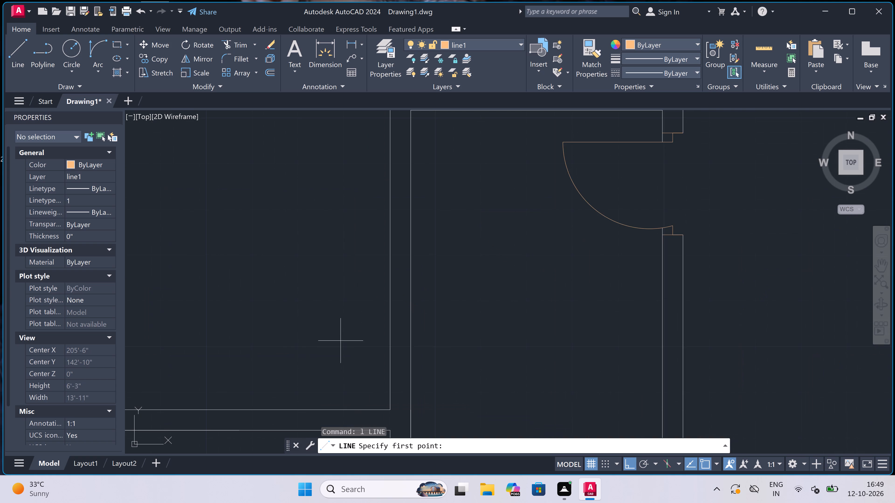
scroll(341, 342, "down", 3)
scroll(320, 380, "up", 3)
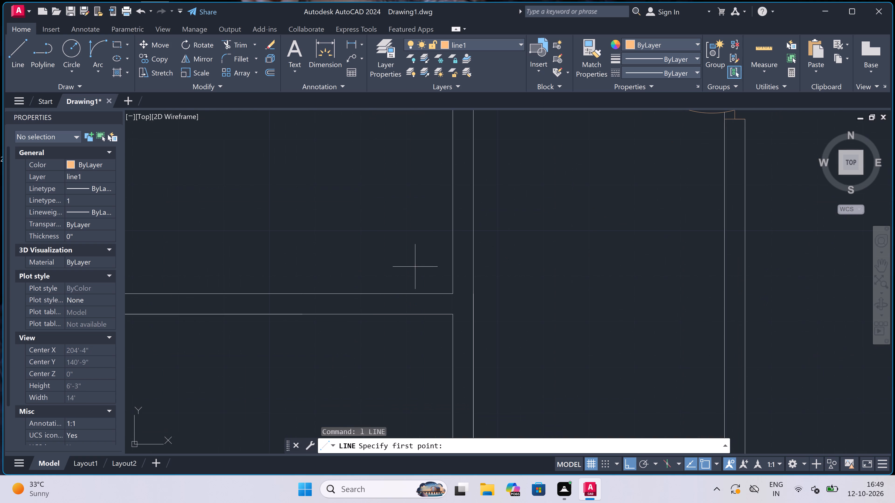
left_click(424, 292)
left_click(422, 315)
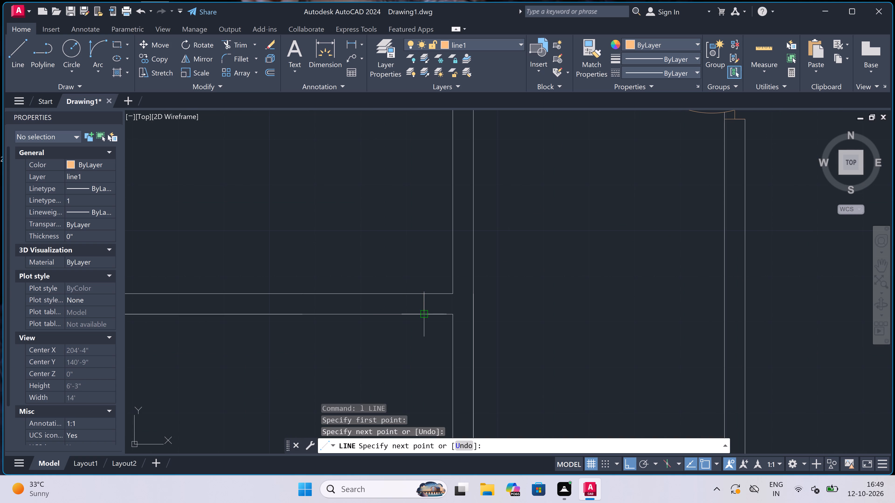
left_click(422, 304)
type("2\"")
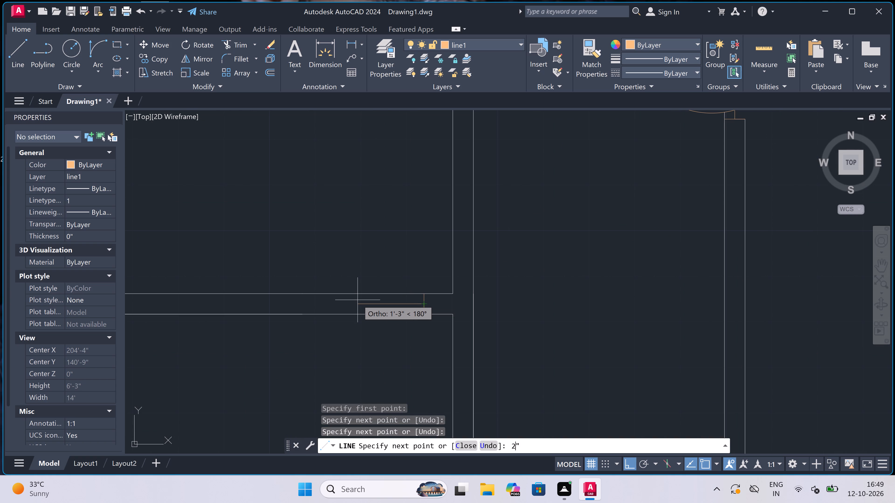
key("space")
type("2'")
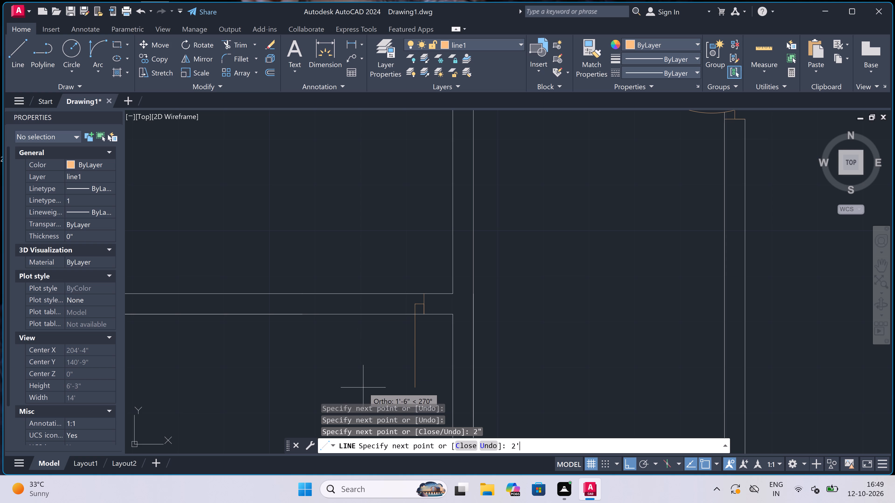
key("space")
key("Escape")
Draw the opposite west jamb across the same south wall, with a 2" eastward stub from its midpoint.
key("space")
scroll(371, 318, "down", 3)
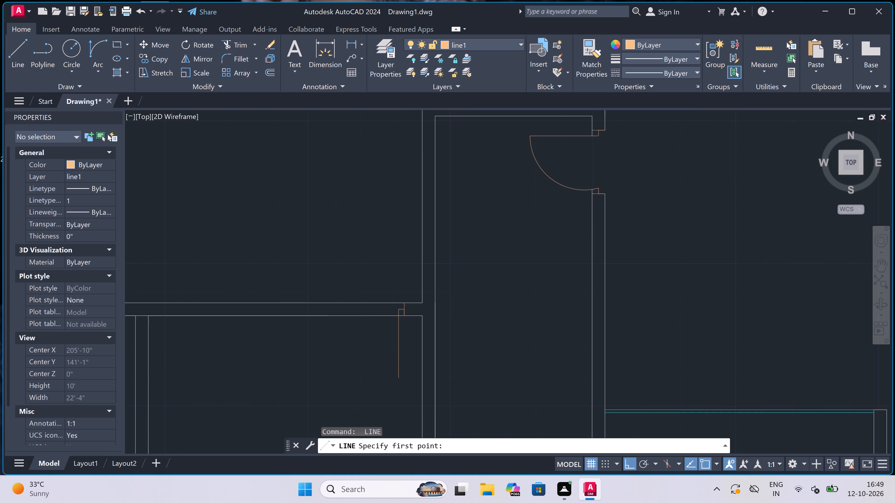
scroll(348, 349, "up", 3)
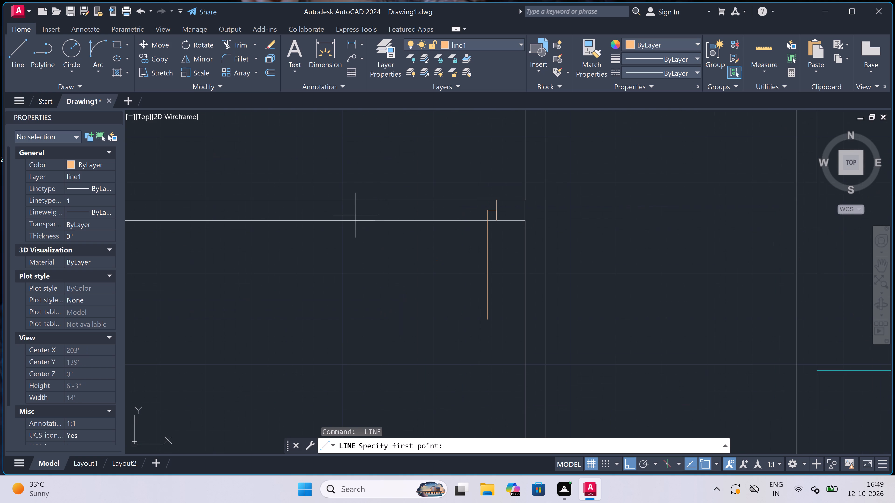
left_click(381, 221)
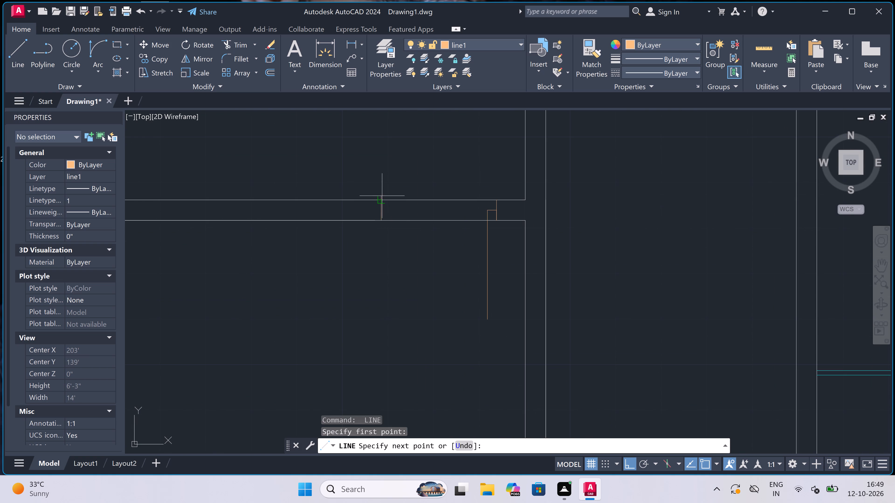
left_click(382, 196)
left_click_drag(380, 212, 385, 210)
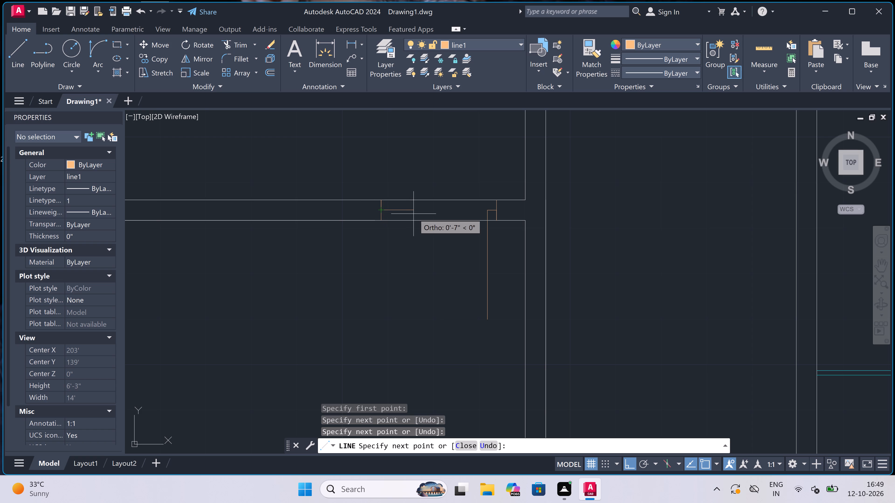
type("2\"")
key("space")
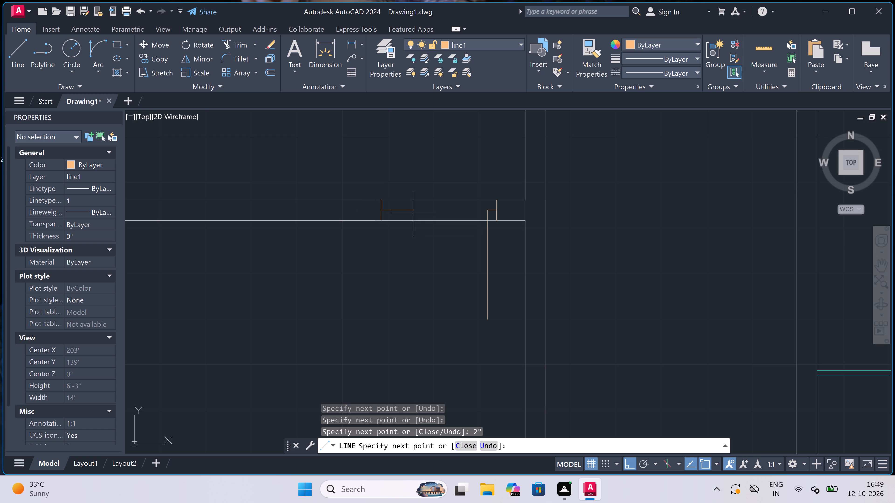
key("Escape")
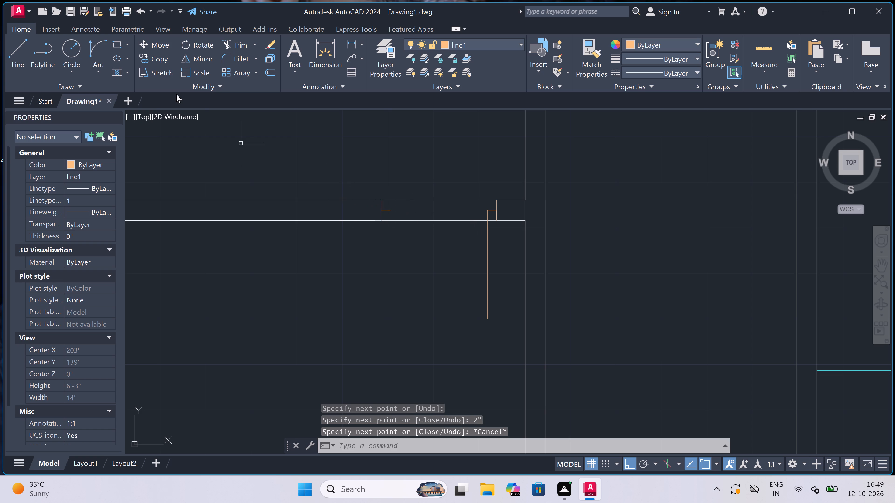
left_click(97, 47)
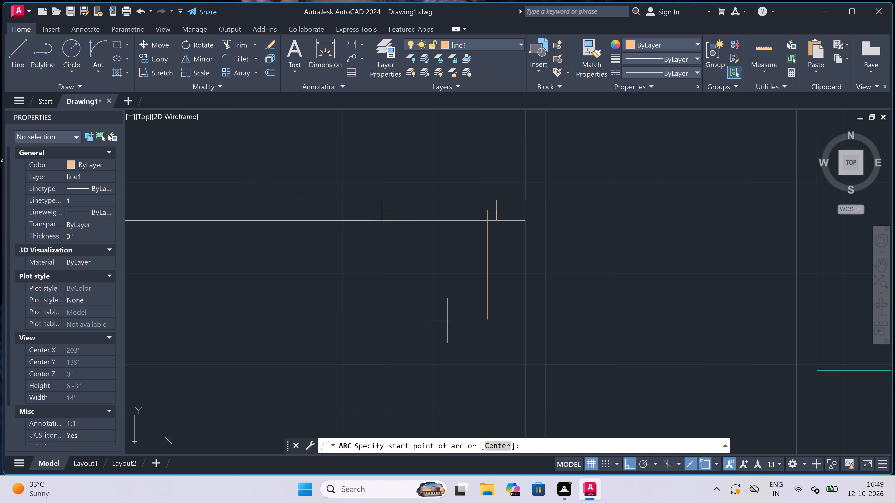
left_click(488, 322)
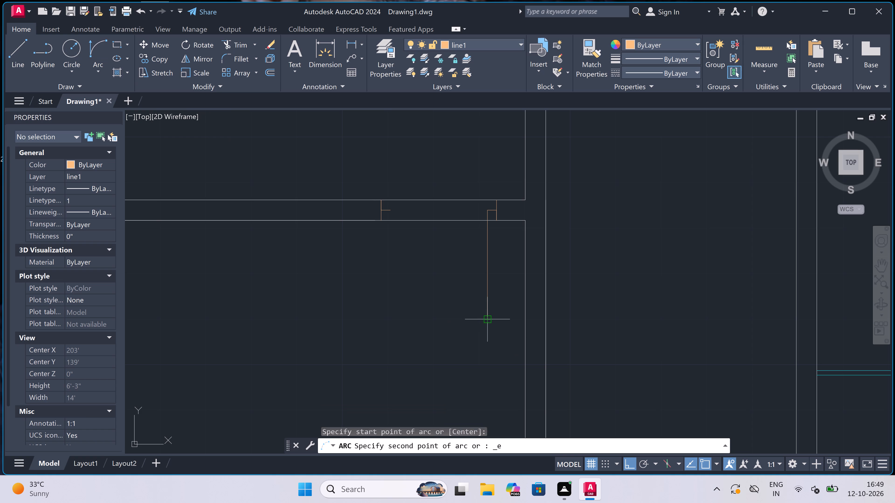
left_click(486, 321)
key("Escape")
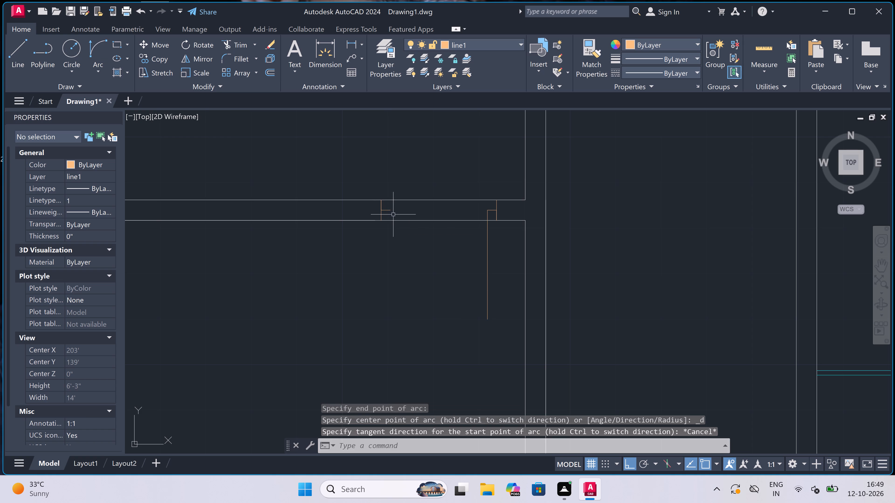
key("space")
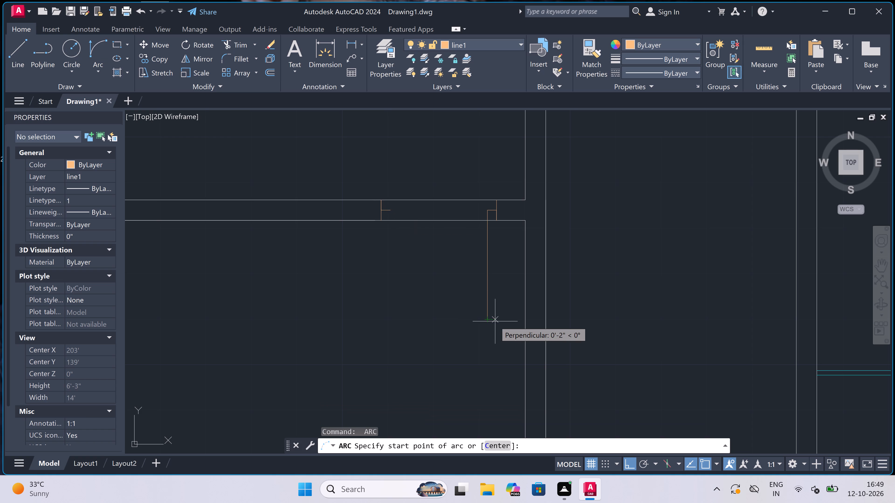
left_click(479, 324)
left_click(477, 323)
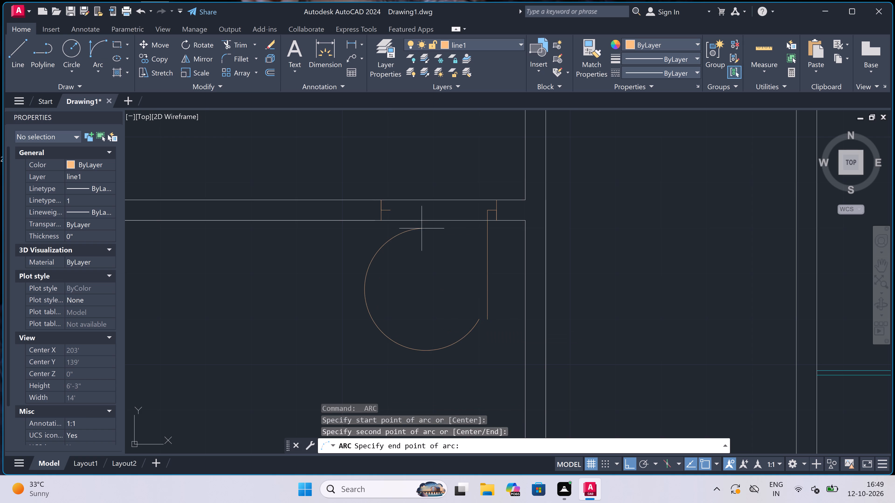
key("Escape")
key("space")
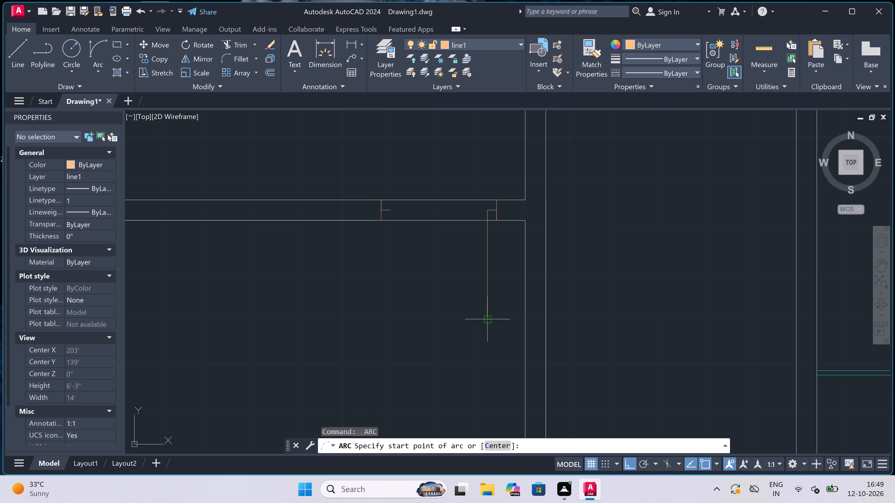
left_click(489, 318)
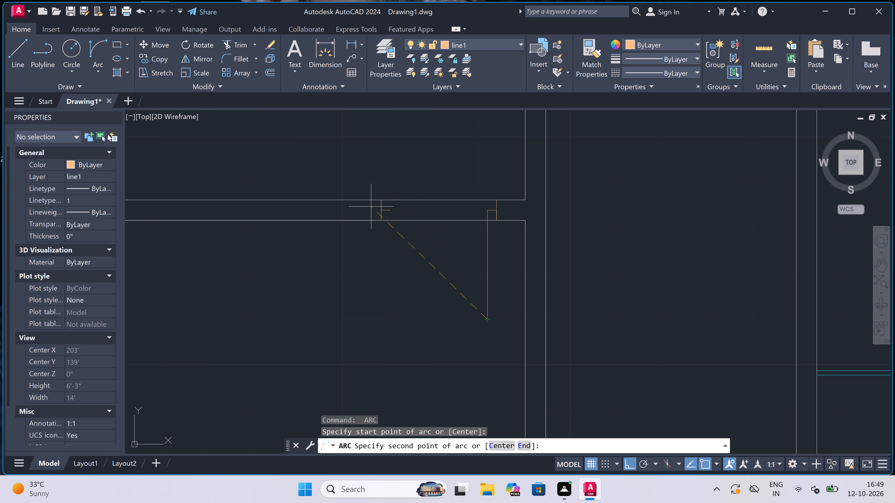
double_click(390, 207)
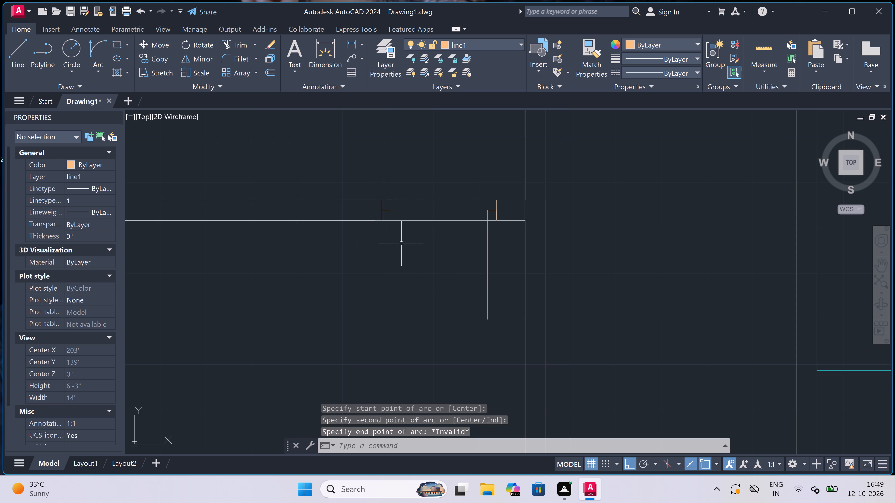
Draw a three-point arc from the leaf's south end through the west jamb's stub tip, ending north of the wall.
key("space")
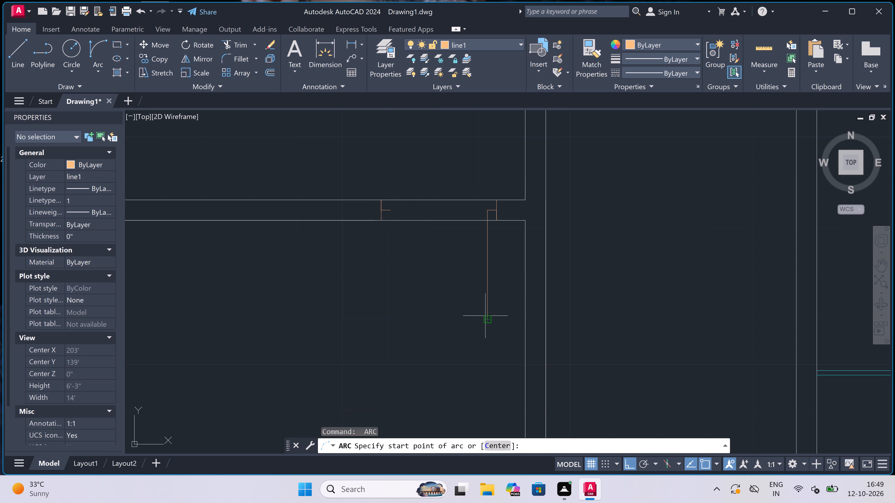
left_click(487, 317)
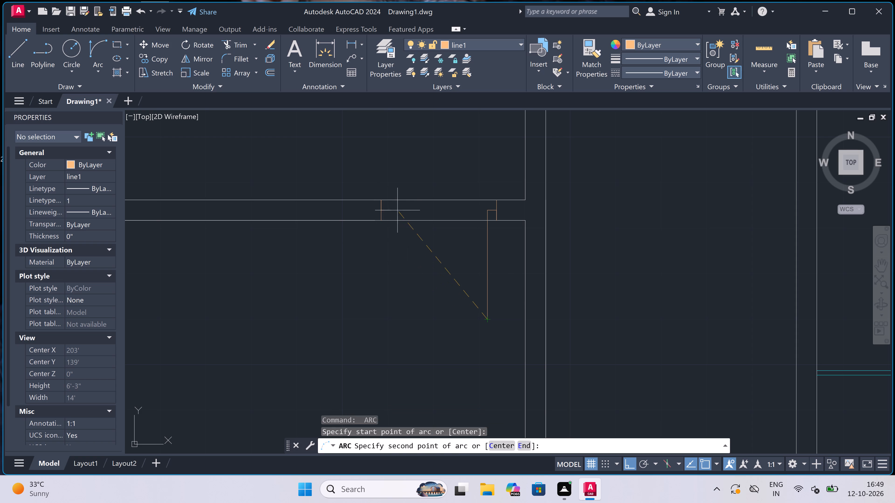
left_click(389, 210)
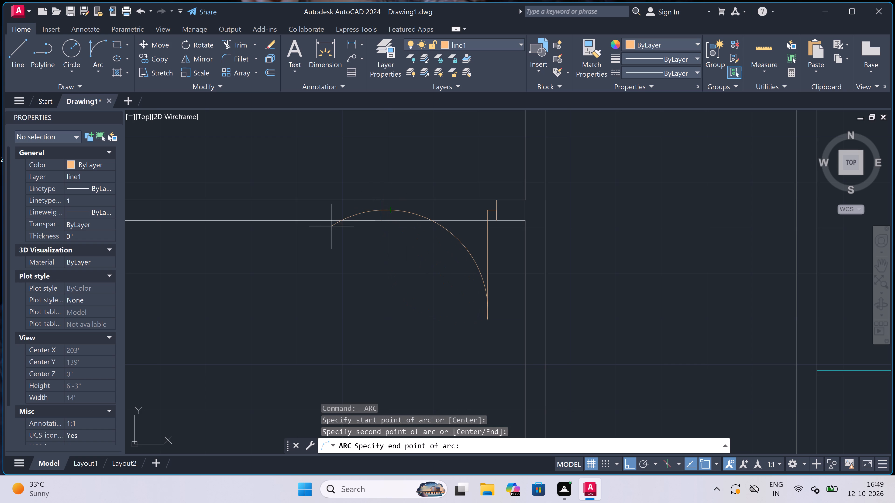
double_click(508, 136)
key("Escape")
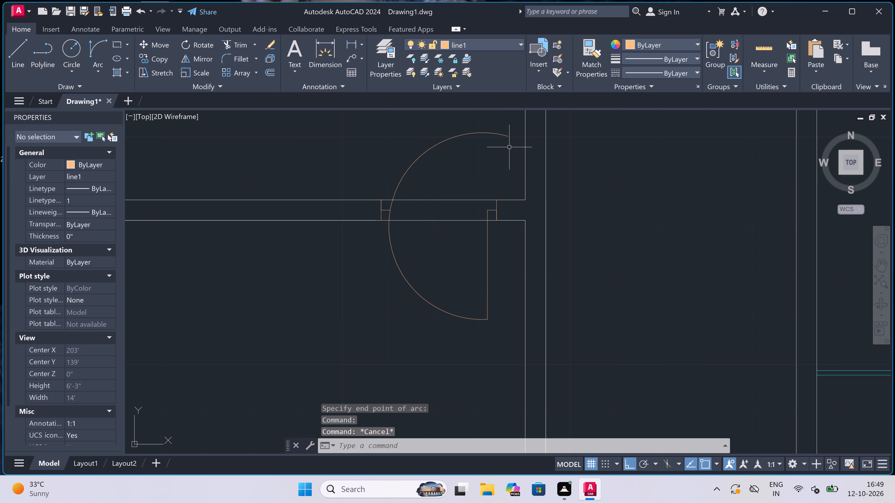
Trim the arc north of the stub tip and the wall lines across the doorway between the two jambs.
key("t")
key("r")
key("space")
left_click(437, 129)
left_click(450, 257)
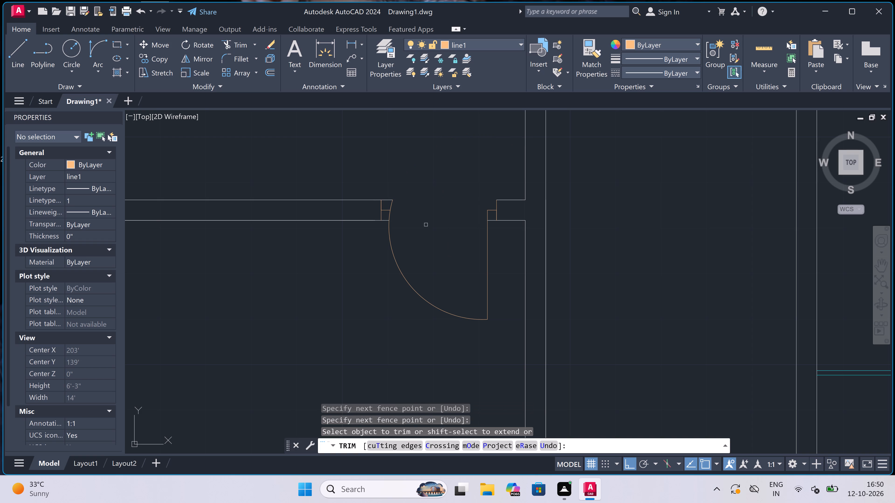
scroll(394, 195, "up", 3)
left_click(368, 202)
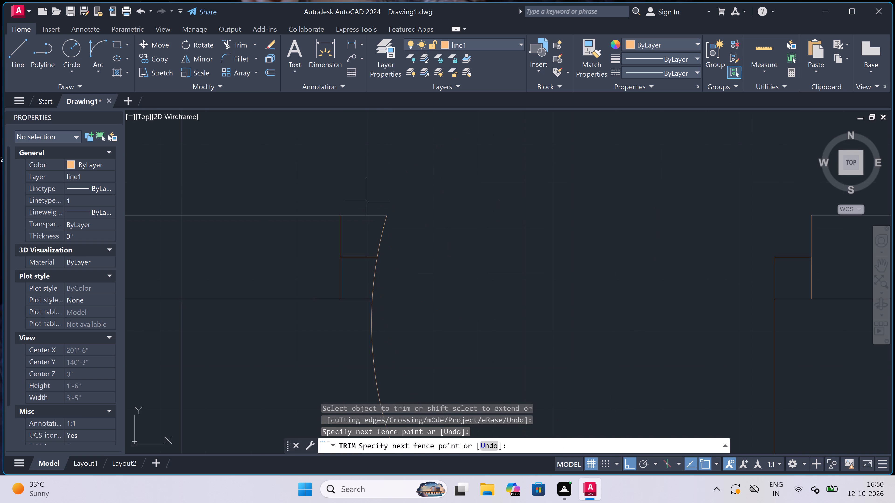
left_click_drag(392, 241, 397, 241)
scroll(410, 232, "down", 5)
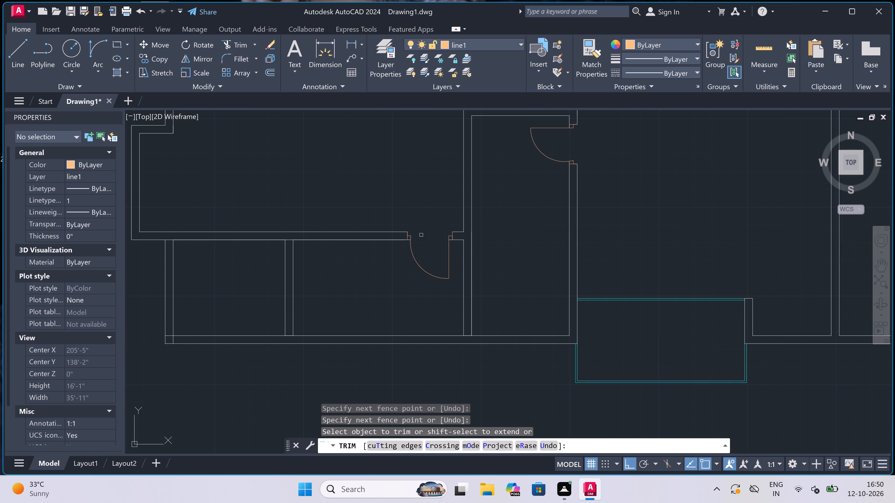
Trim away the inner lines of the southwest corner room's west and south walls, including the short remnants at the corner.
scroll(424, 234, "down", 3)
scroll(371, 244, "up", 3)
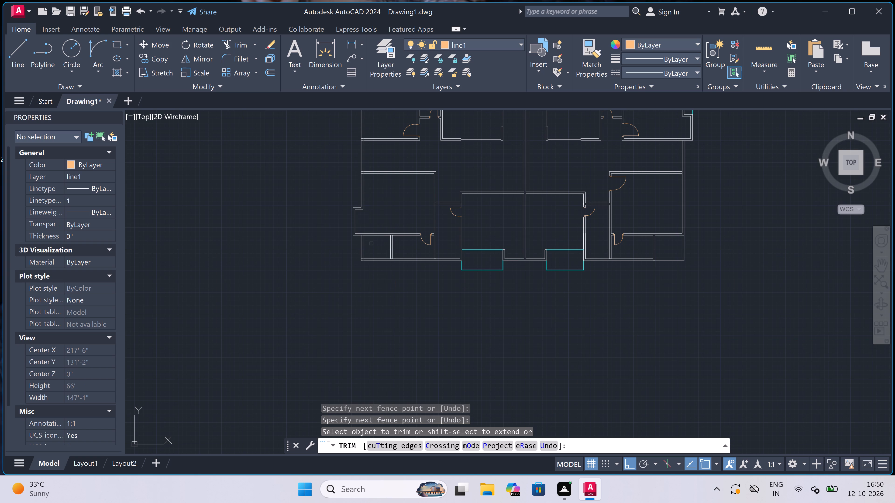
scroll(371, 244, "up", 1)
left_click(320, 284)
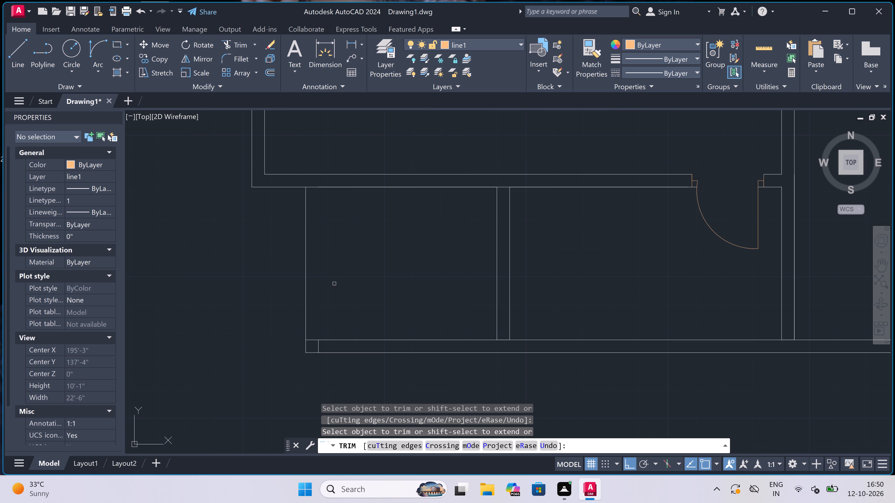
left_click(315, 346)
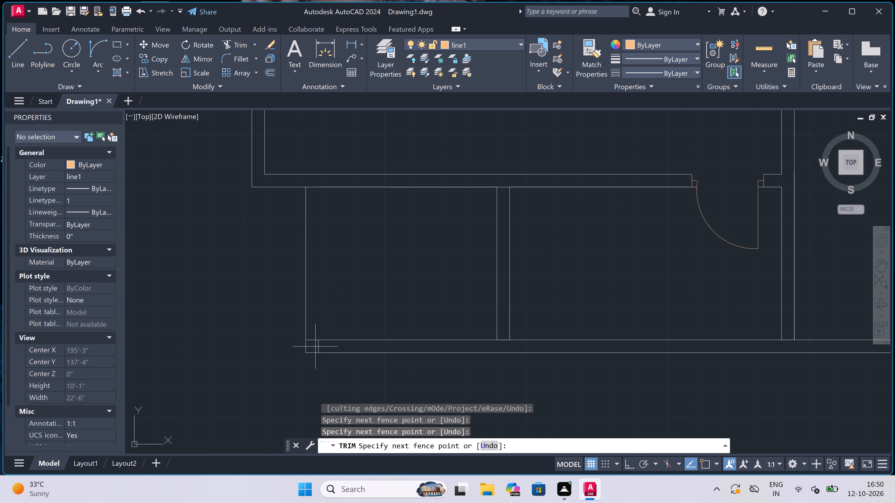
left_click(326, 346)
left_click_drag(328, 345, 330, 341)
left_click(334, 322)
scroll(422, 319, "down", 1)
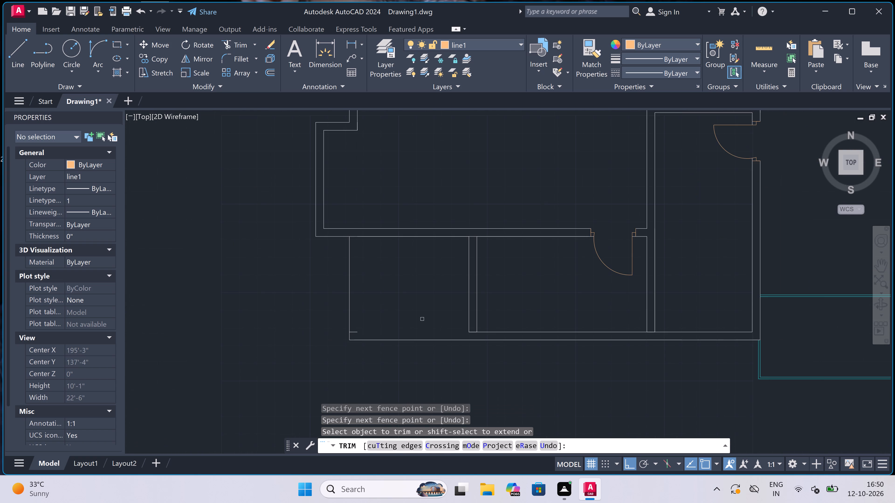
scroll(339, 334, "up", 4)
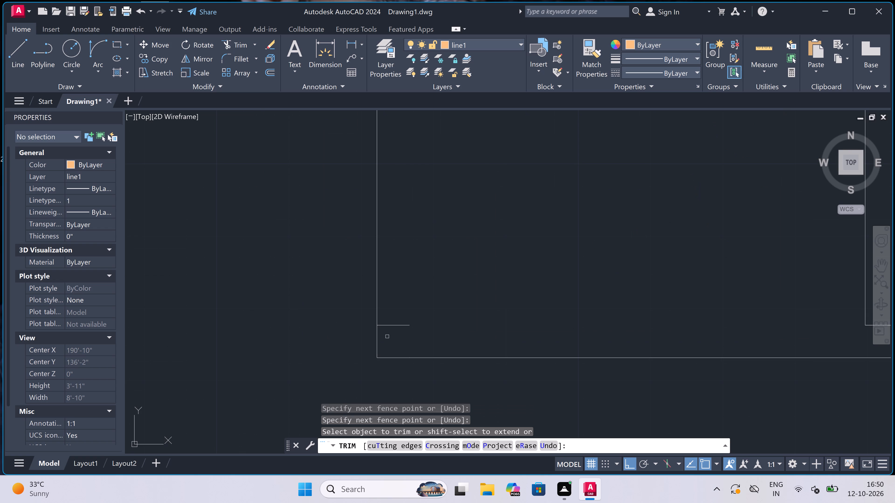
left_click(387, 340)
left_click(399, 309)
Trim the short line closing the south end of the partition east of the southwest corner room.
scroll(399, 307, "down", 3)
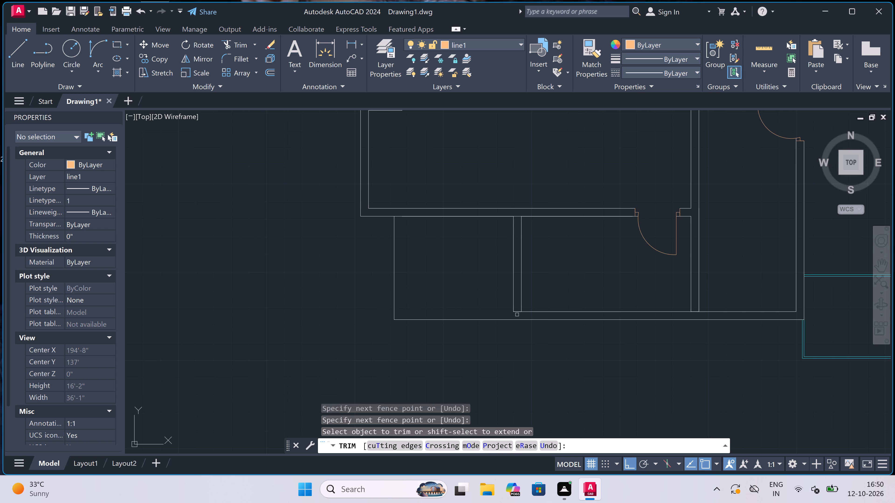
scroll(516, 321, "up", 3)
left_click(527, 304)
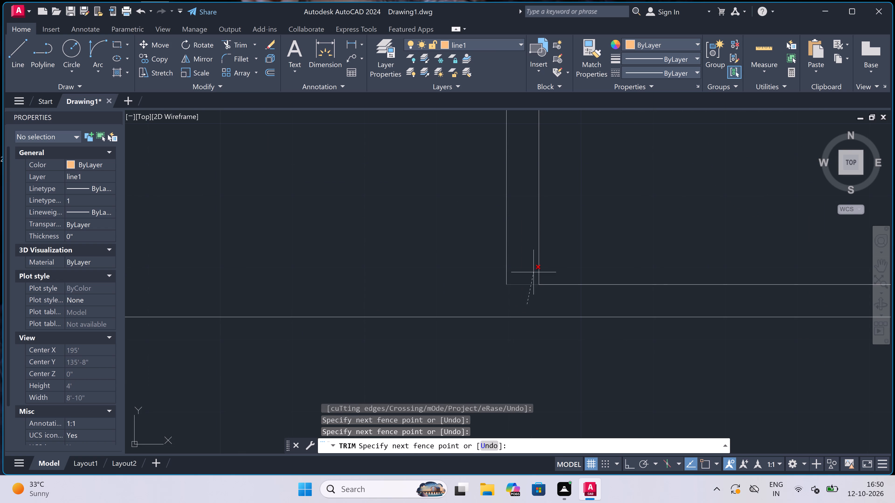
left_click(534, 266)
key("Escape")
Extend the west line of the partition east of the southwest corner room to the outer south wall line.
type("ex")
key("space")
left_click_drag(528, 244, 515, 245)
left_click(408, 263)
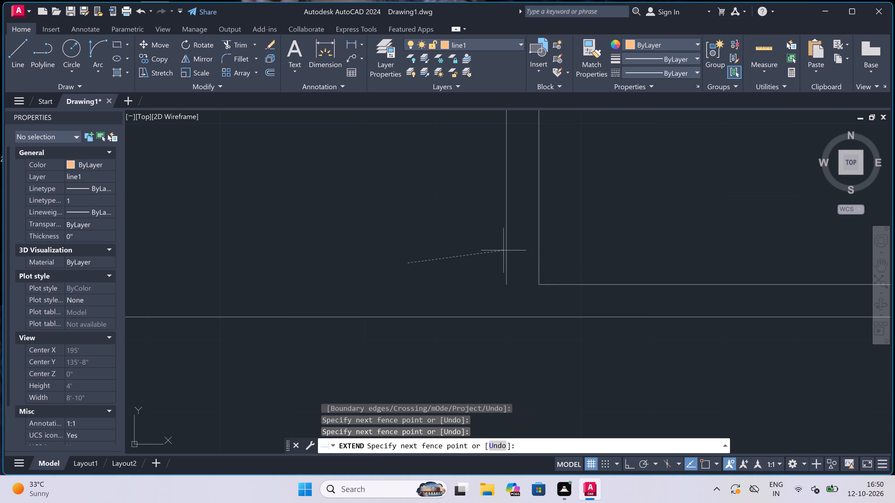
left_click(514, 246)
scroll(468, 257, "down", 5)
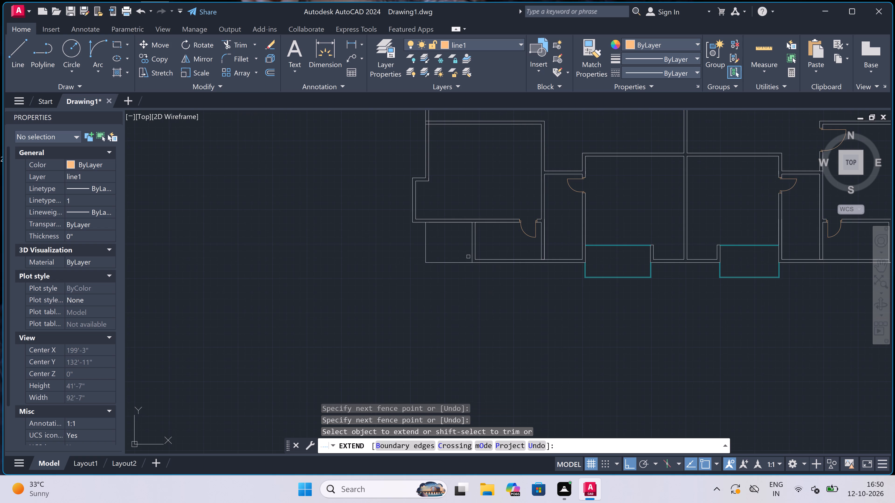
key("Escape")
Make line3 the current layer.
scroll(466, 245, "down", 2)
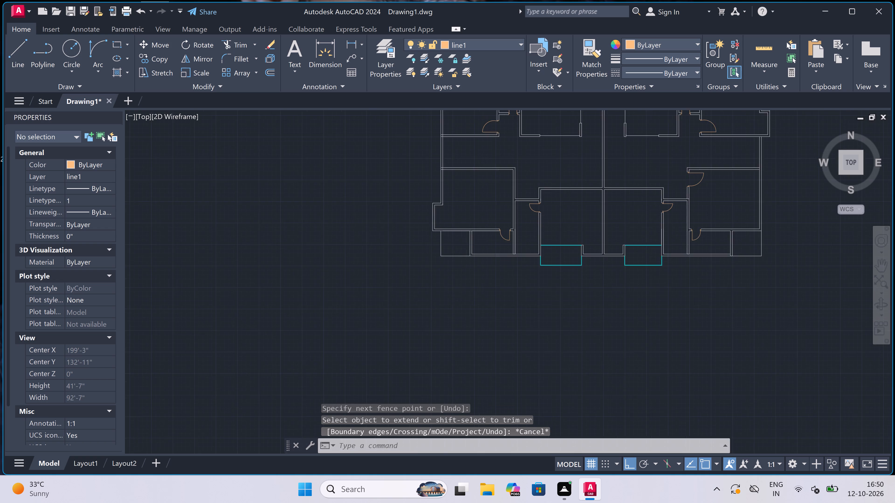
scroll(465, 245, "down", 2)
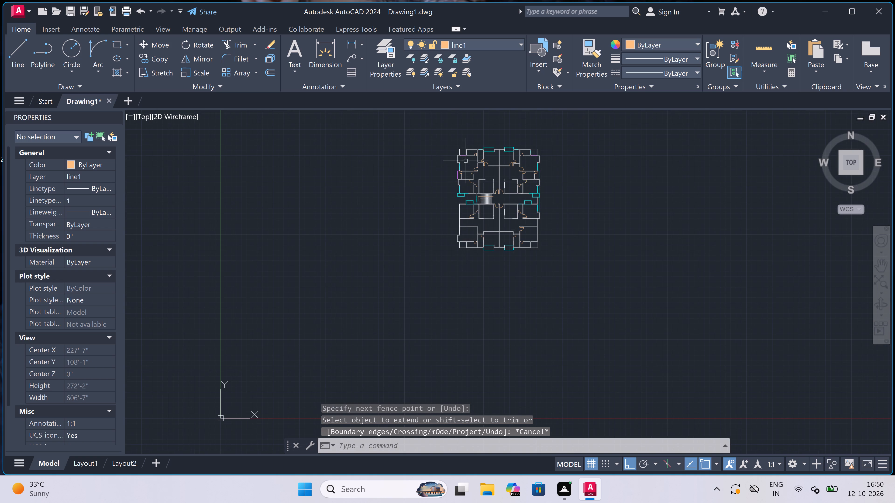
scroll(465, 156, "up", 4)
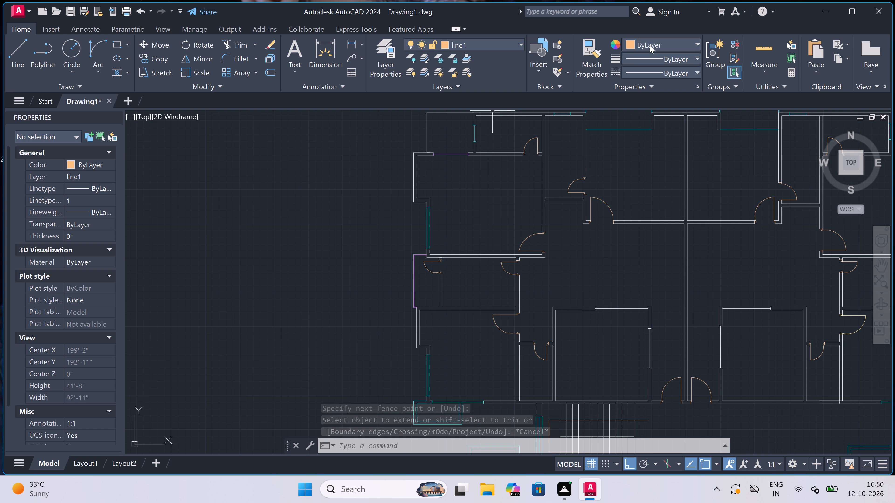
left_click(651, 45)
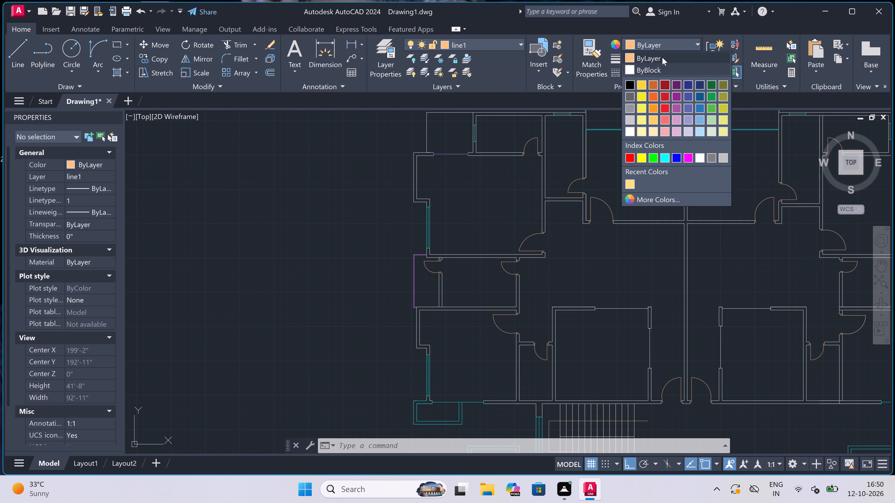
left_click(664, 41)
left_click(473, 47)
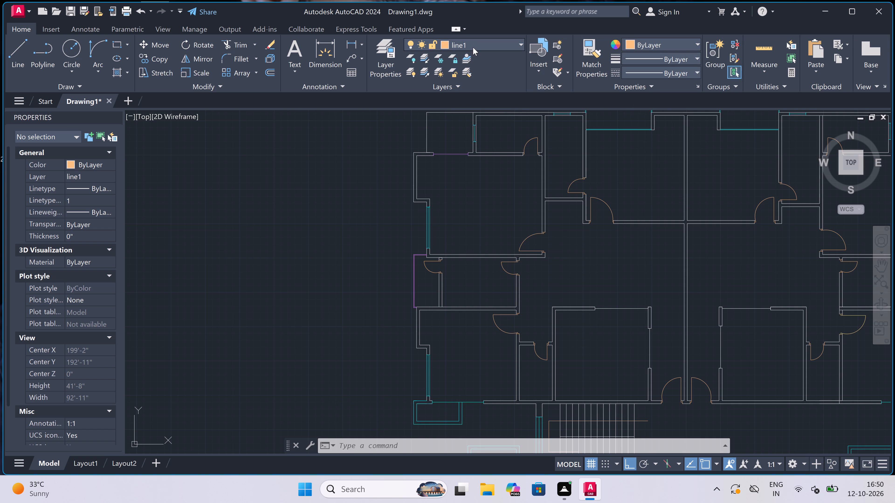
double_click(472, 111)
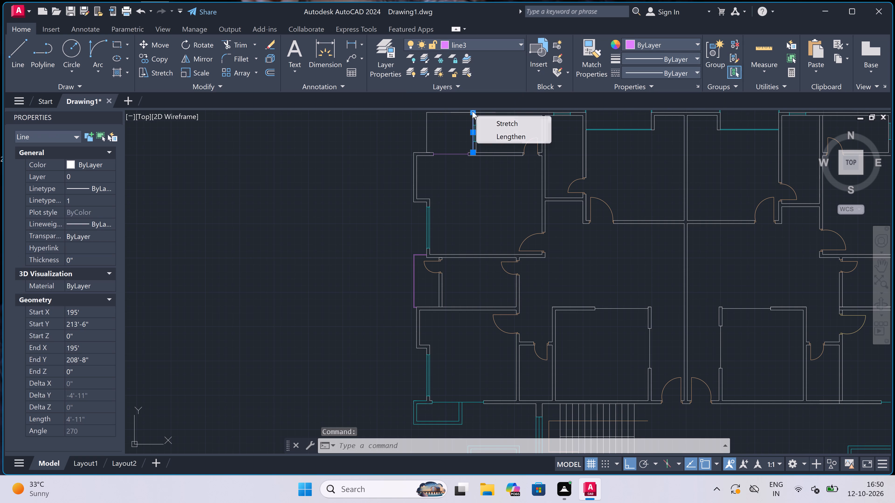
scroll(473, 112, "down", 3)
key("Escape")
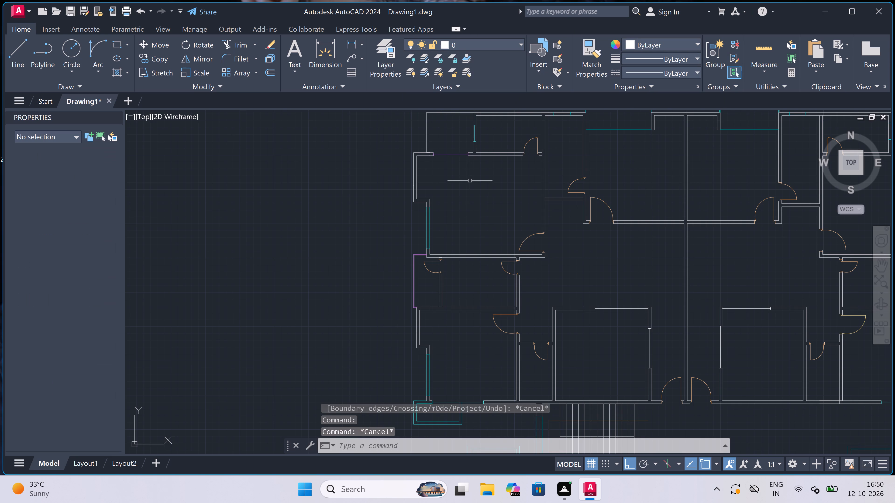
Erase the two overlapping segments along the southwest bedroom's south wall, one on each side of the partition below it.
scroll(470, 180, "down", 2)
scroll(464, 296, "down", 2)
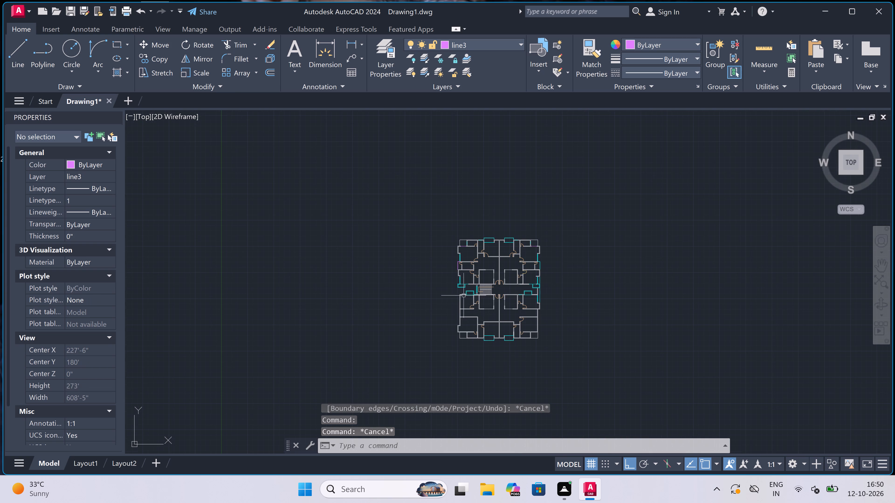
scroll(468, 334, "up", 4)
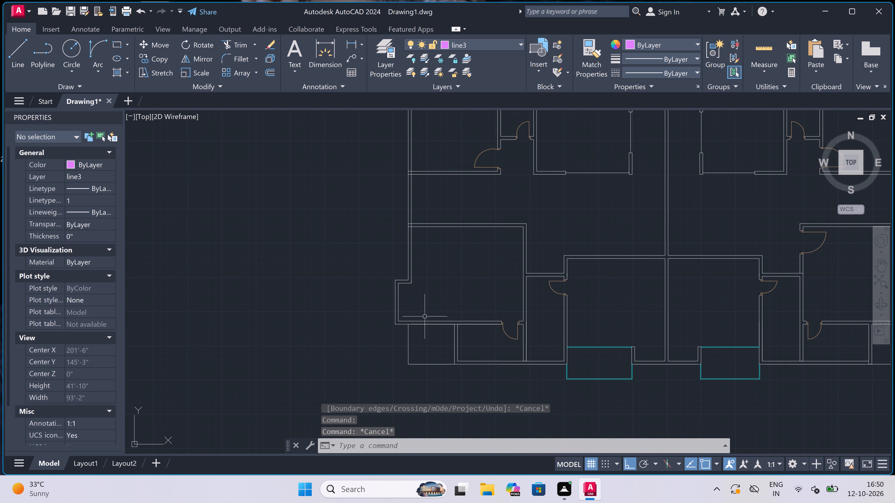
scroll(415, 334, "up", 2)
scroll(415, 296, "up", 1)
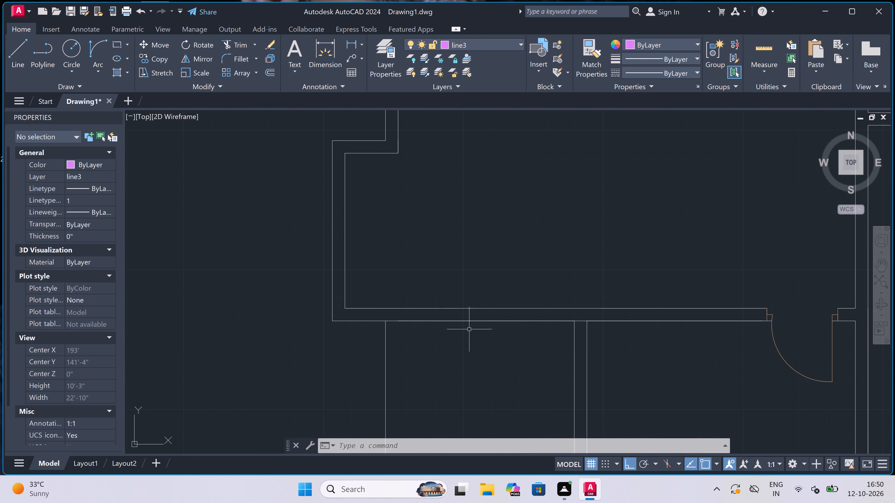
left_click(470, 322)
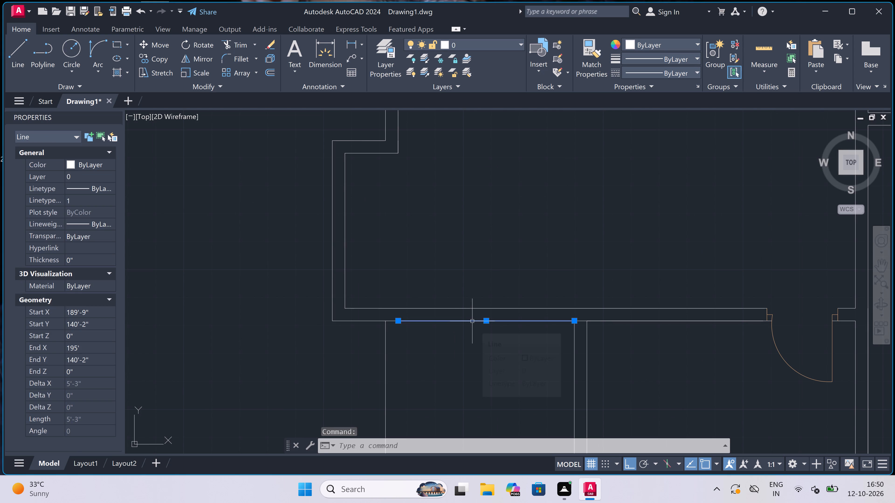
key("Delete")
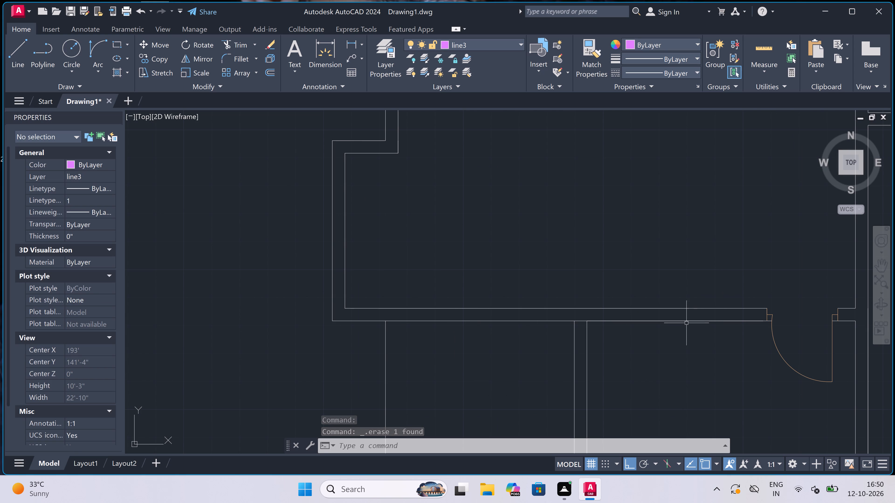
left_click(673, 323)
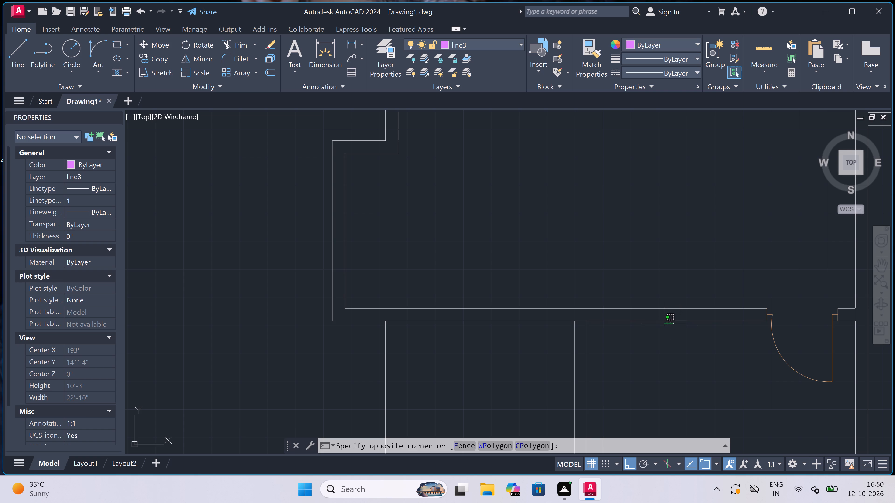
left_click(664, 322)
left_click(659, 322)
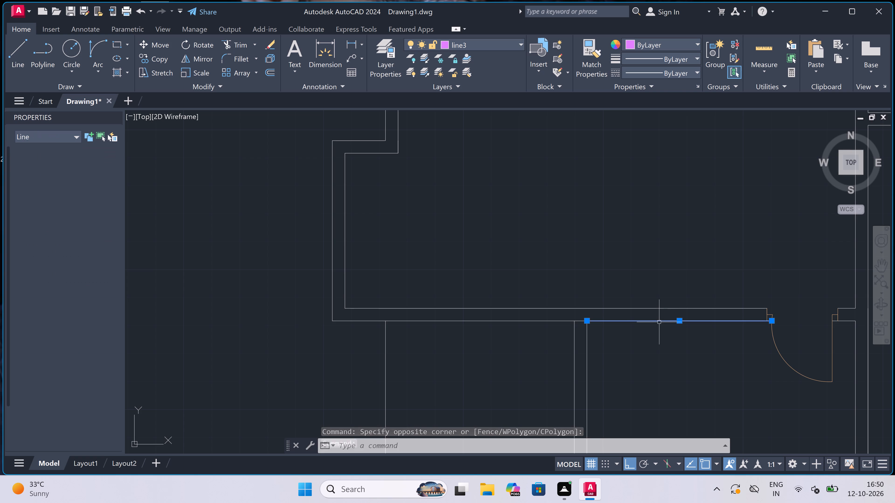
key("Delete")
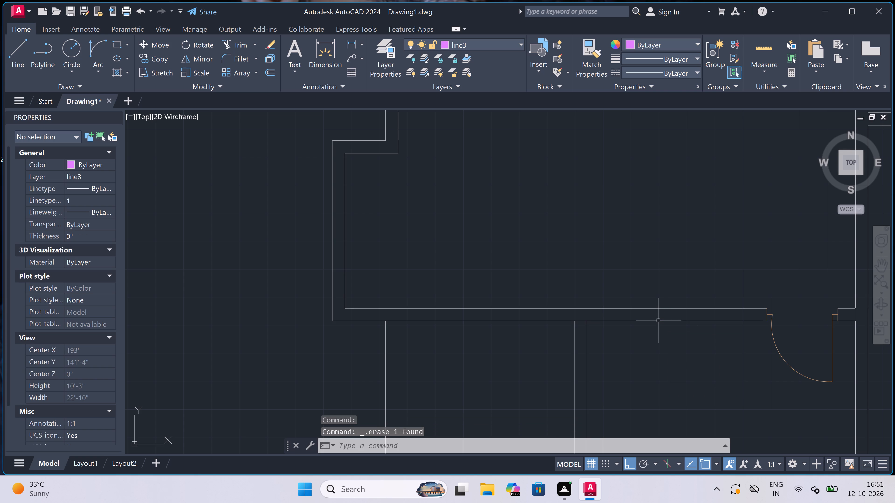
Extend the south line of the southwest bedroom's south wall east to the door's west jamb.
scroll(777, 313, "up", 3)
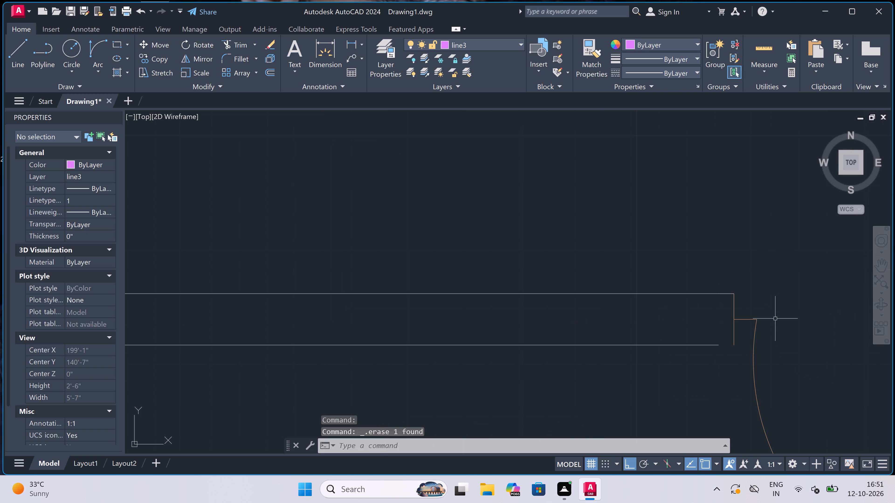
scroll(747, 354, "up", 4)
key("e")
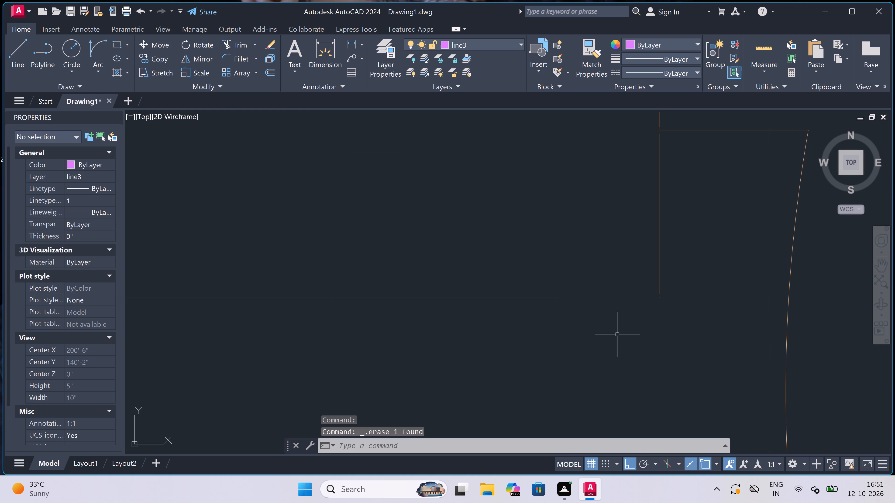
key("x")
key("space")
left_click(531, 249)
left_click(515, 346)
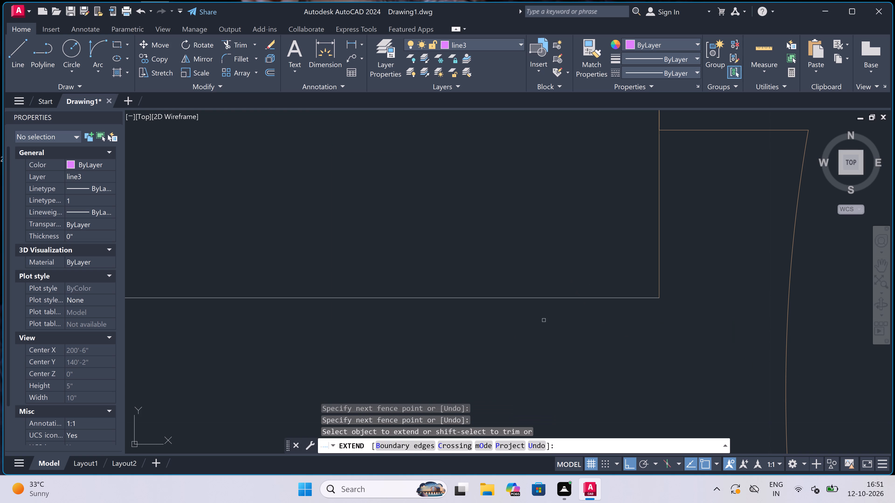
scroll(565, 296, "down", 10)
scroll(533, 295, "up", 3)
key("Escape")
Draw an opening on line3 in the wall above the southwest corner room: two end lines across the wall joined by a centreline.
key("l")
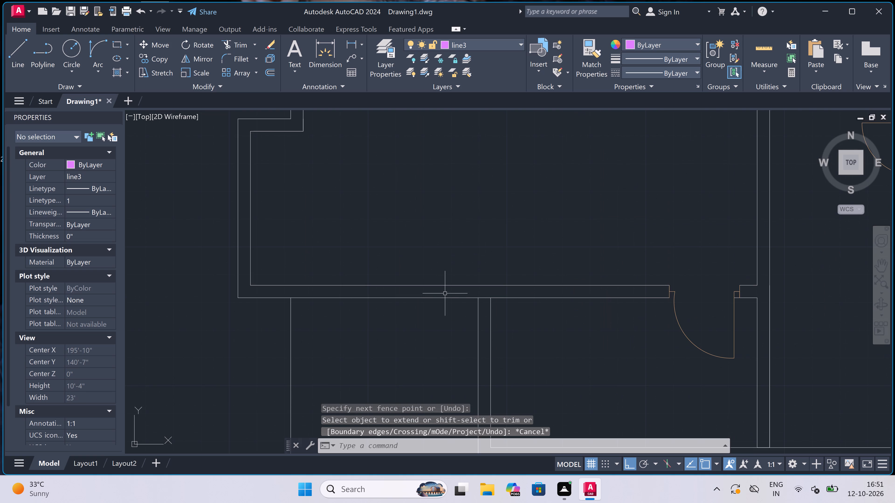
key("space")
scroll(336, 291, "down", 4)
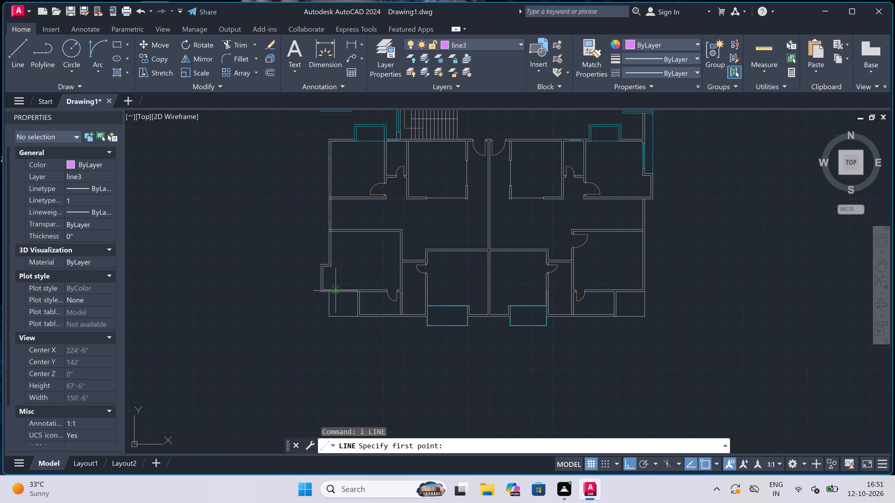
scroll(318, 292, "down", 2)
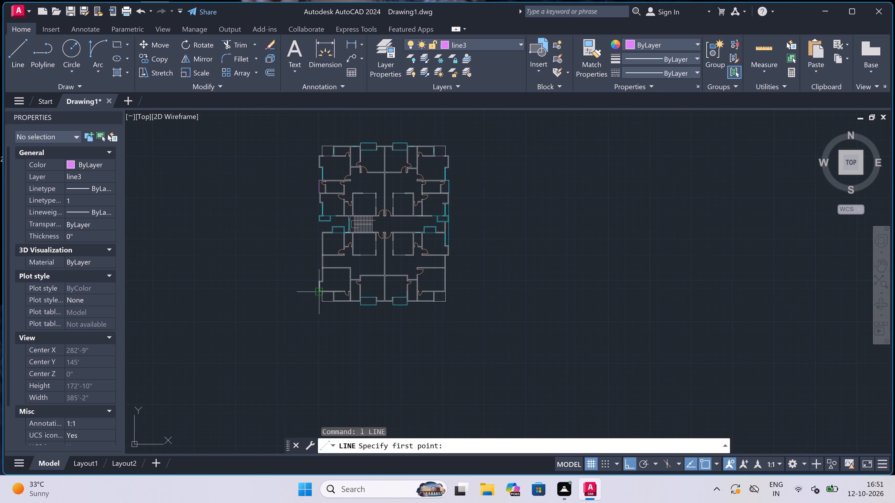
scroll(318, 292, "up", 4)
scroll(349, 289, "up", 4)
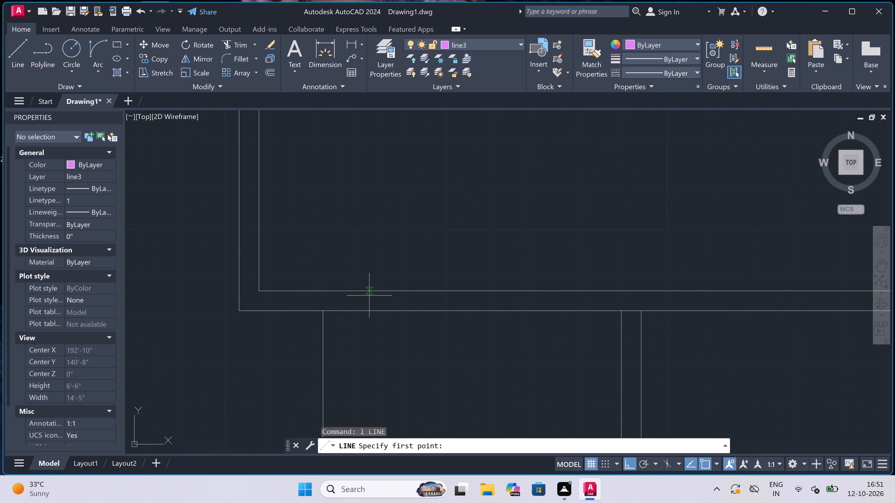
left_click(360, 309)
left_click(357, 288)
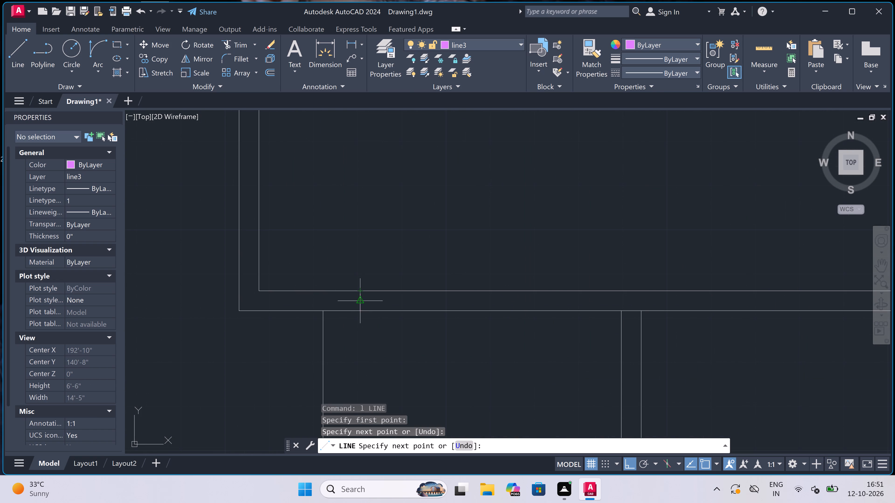
left_click_drag(360, 304, 387, 306)
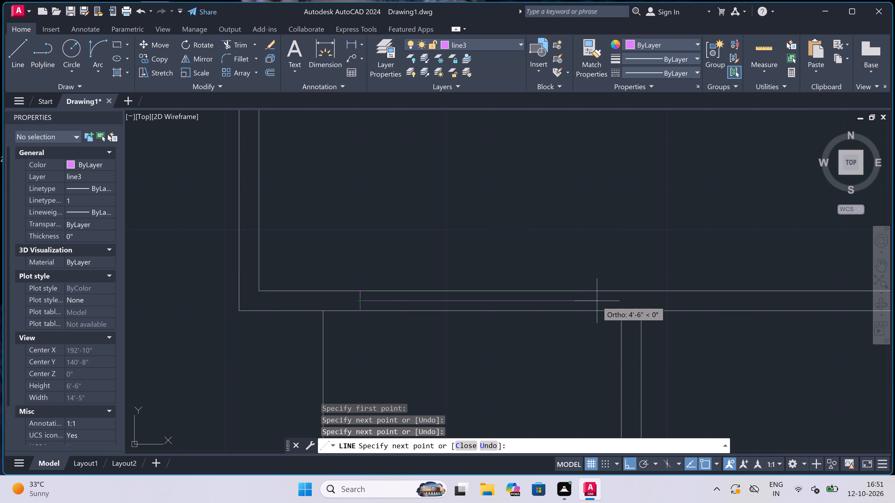
left_click(580, 303)
left_click(580, 295)
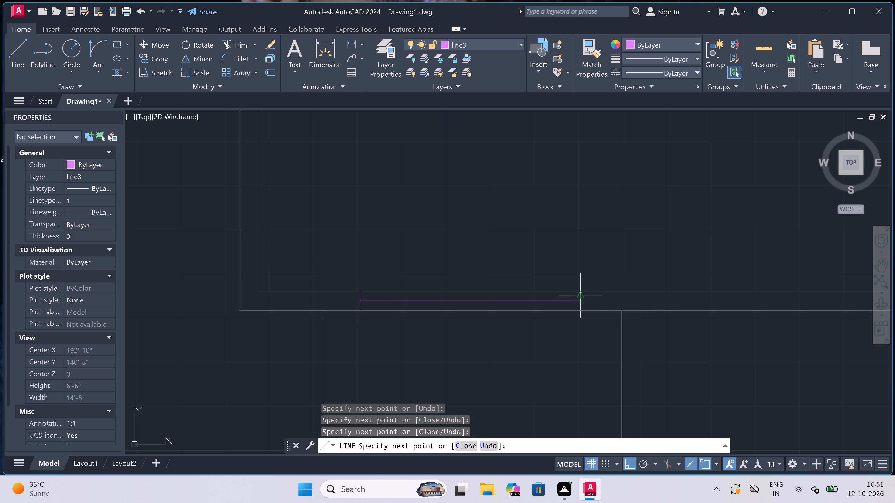
left_click(581, 311)
key("Escape")
Trim both wall lines between the end lines of the opening above the southwest corner room.
type("tr")
key("space")
left_click(539, 311)
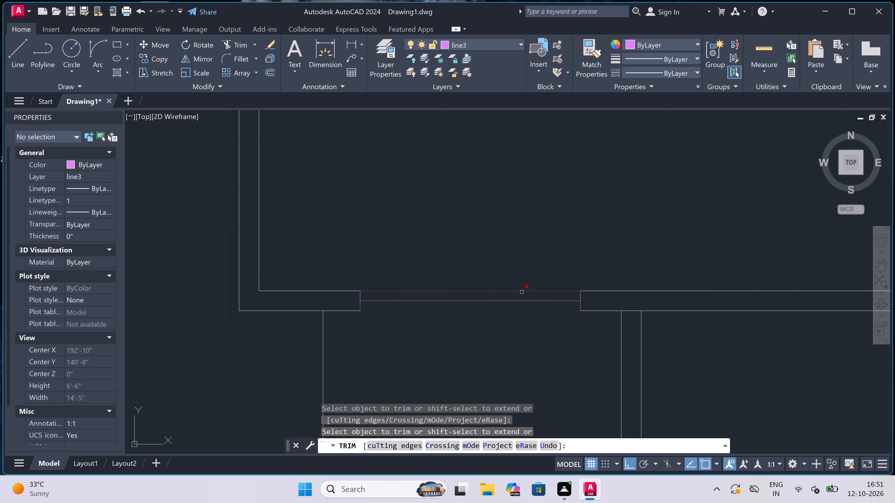
left_click(521, 292)
scroll(459, 280, "down", 6)
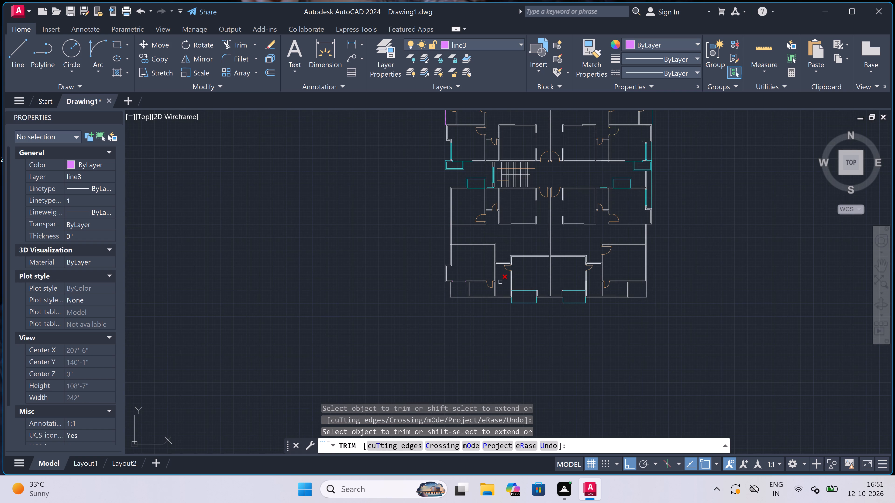
key("Escape")
Draw an opening about 4'-5" long on line3 in the wall above the southeast corner room: two end lines joined by a centreline.
scroll(680, 281, "up", 3)
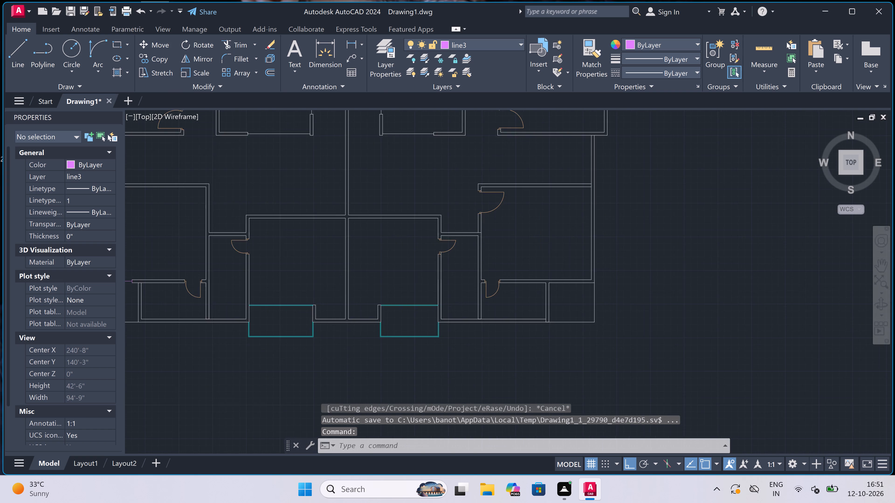
scroll(540, 280, "up", 3)
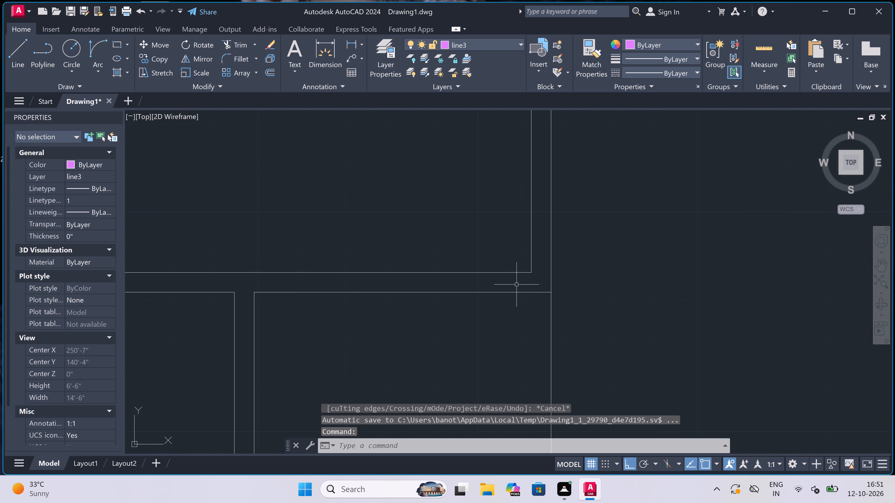
key("l")
key("space")
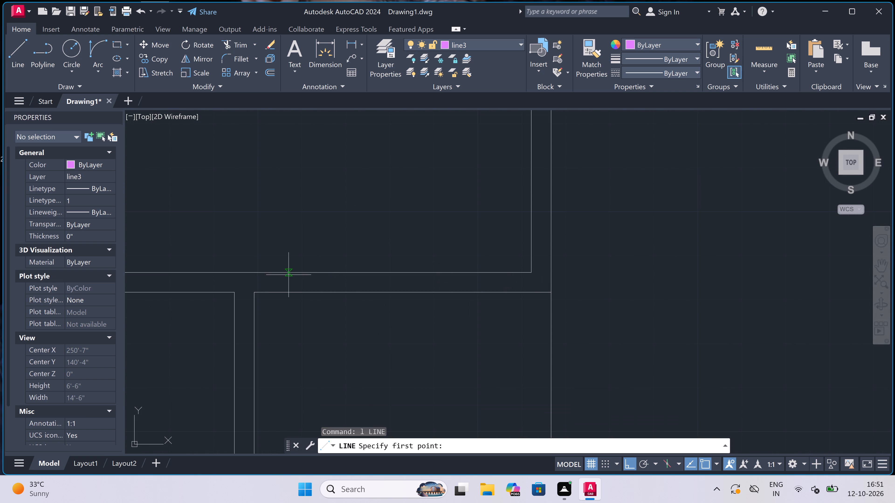
left_click(284, 274)
left_click(284, 289)
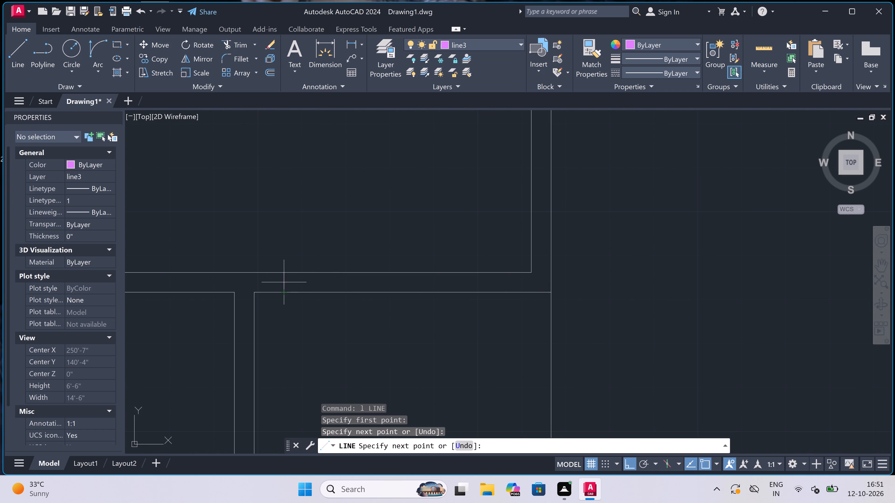
left_click(284, 281)
left_click(286, 281)
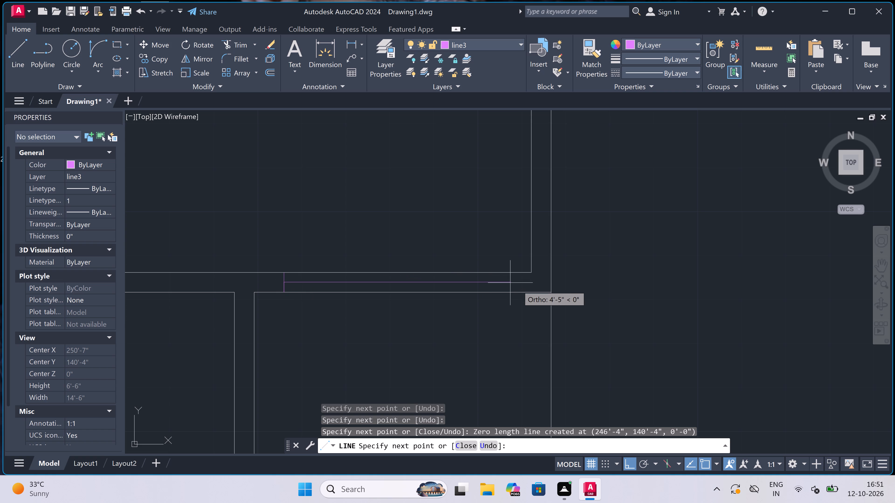
double_click(513, 284)
double_click(514, 274)
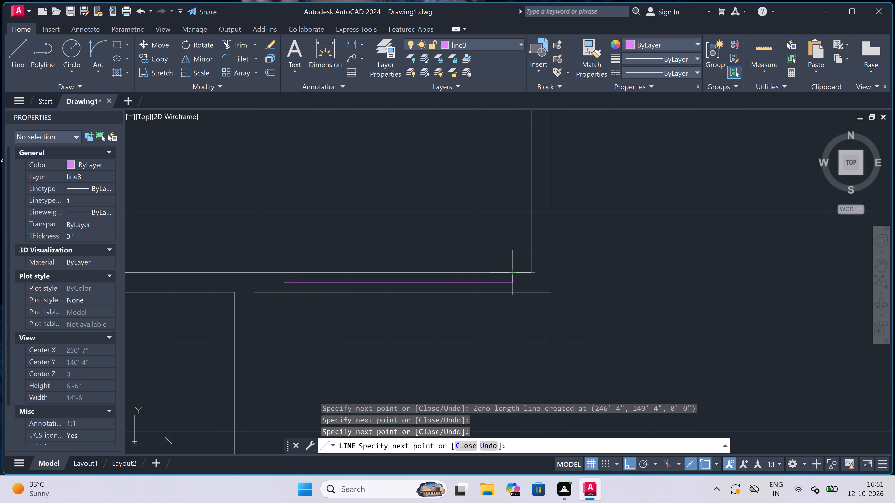
left_click(513, 293)
key("Escape")
Trim both wall lines between the end lines of the opening above the southeast corner room.
key("t")
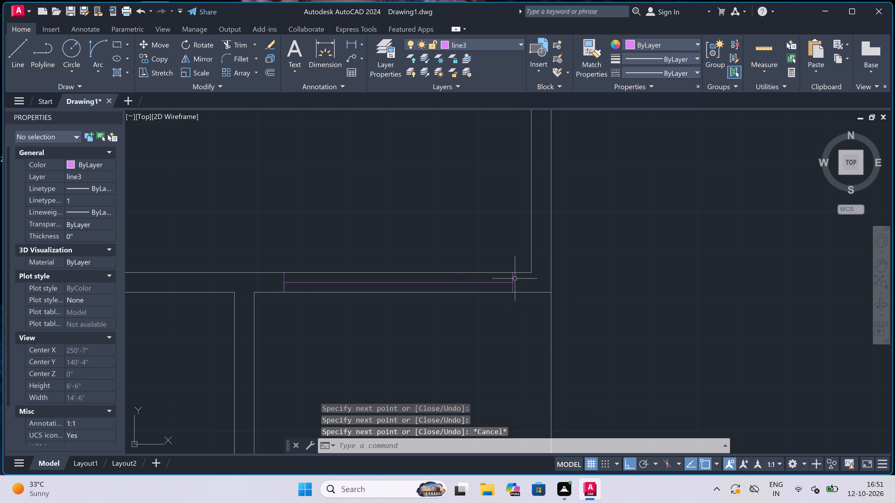
key("r")
key("space")
double_click(466, 290)
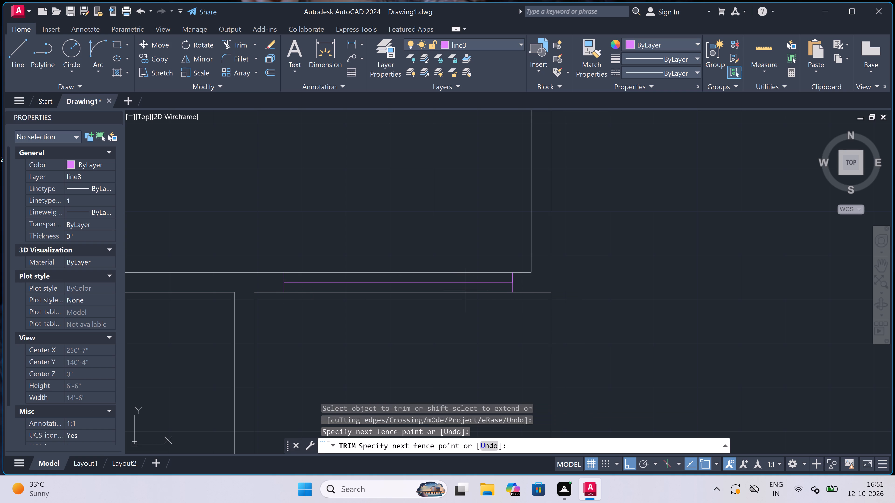
double_click(462, 303)
left_click(456, 273)
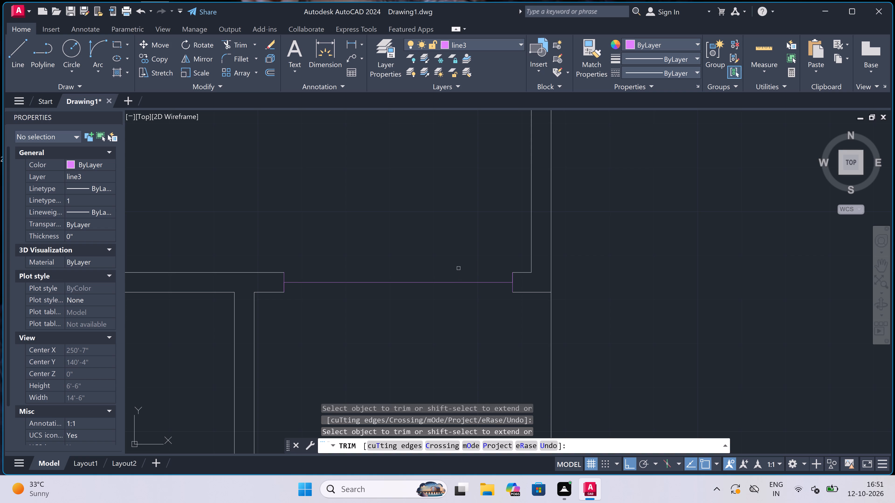
scroll(463, 266, "down", 4)
key("Escape")
On line1, draw the west jamb line across the north wall of the south-central west room, with a 2" stop and 3' door leaf southward.
scroll(462, 283, "down", 2)
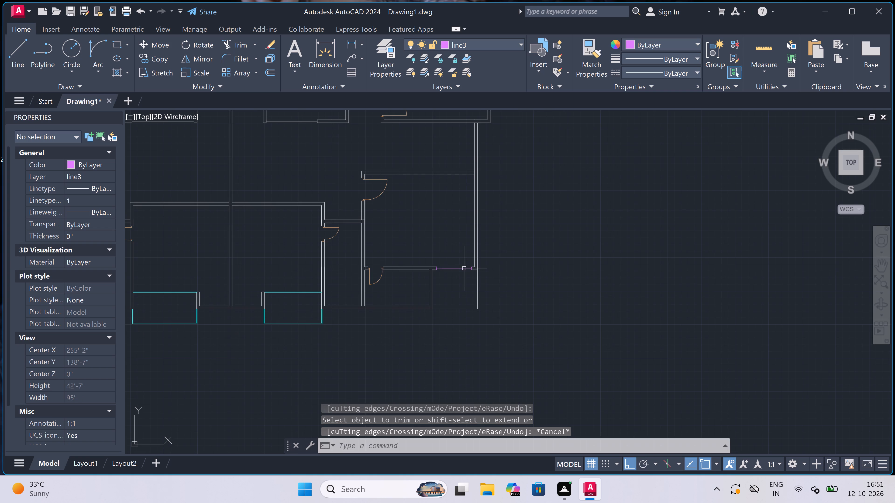
scroll(464, 269, "down", 1)
scroll(379, 266, "up", 3)
scroll(447, 266, "down", 2)
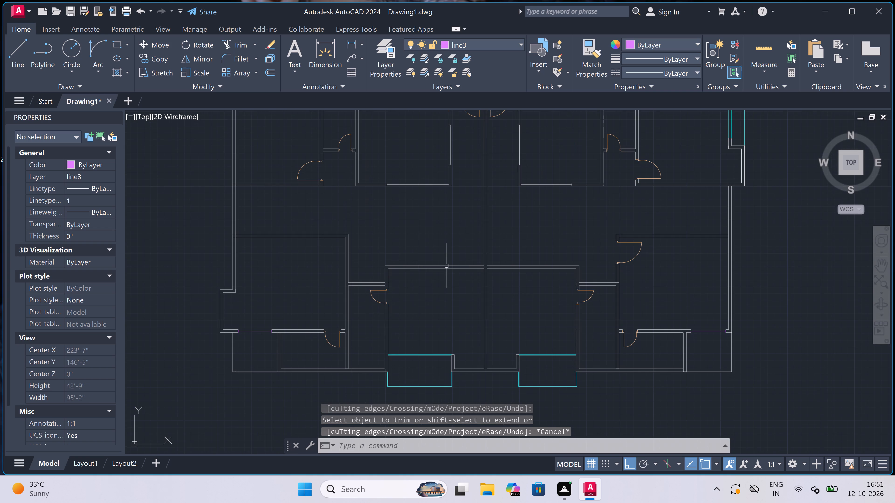
scroll(447, 266, "down", 1)
scroll(447, 266, "up", 3)
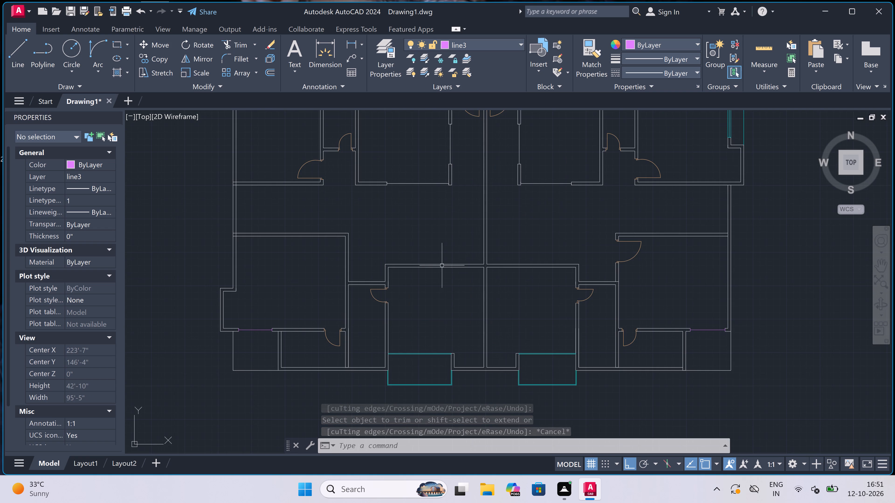
scroll(396, 266, "up", 3)
left_click(487, 43)
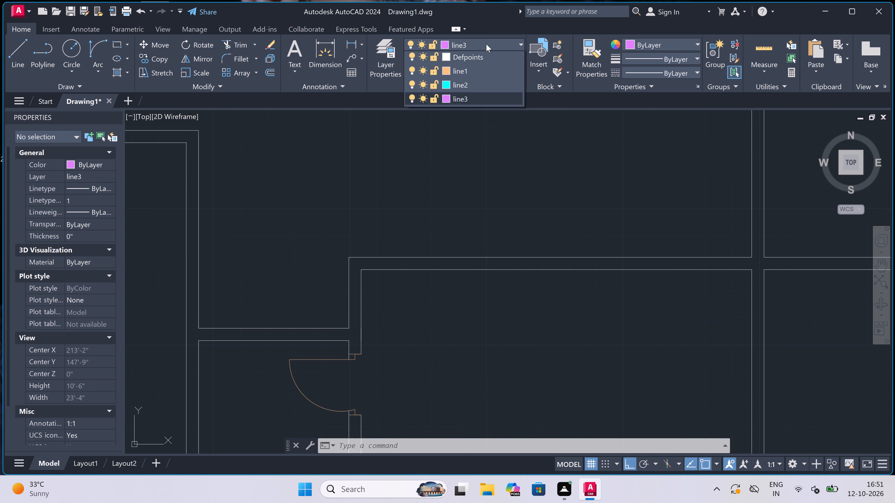
left_click(471, 83)
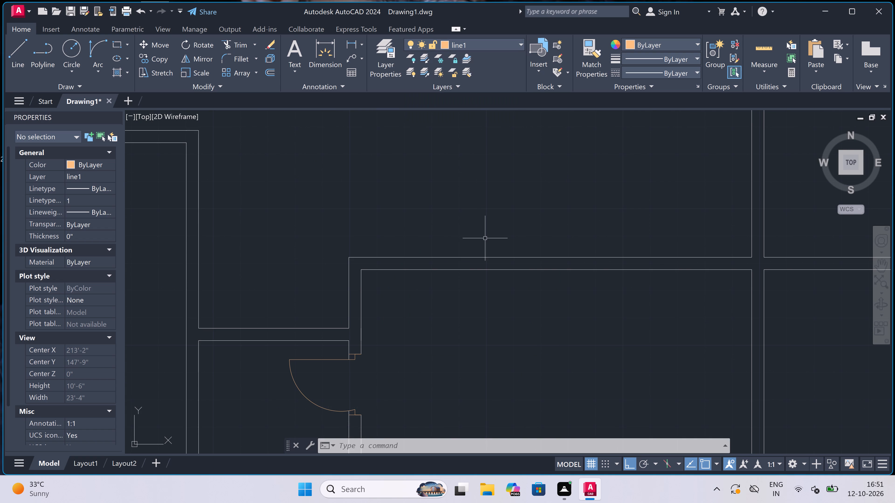
key("apostrophe")
key("Escape")
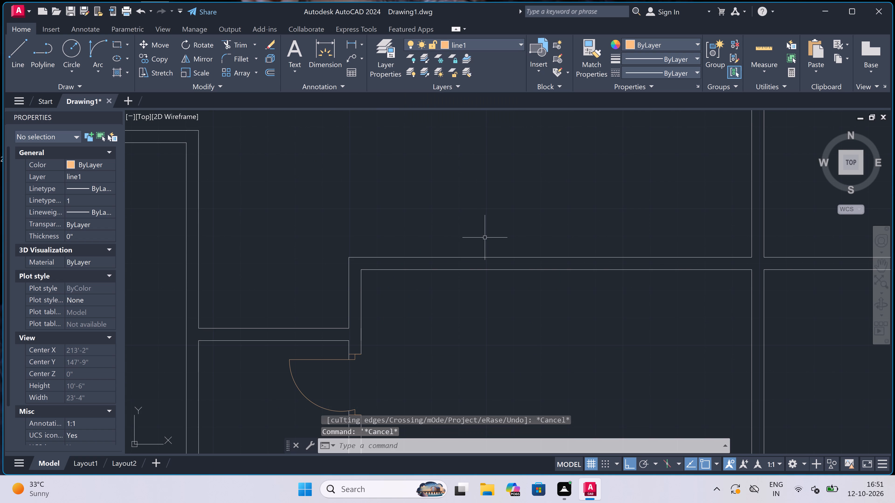
key("l")
key("space")
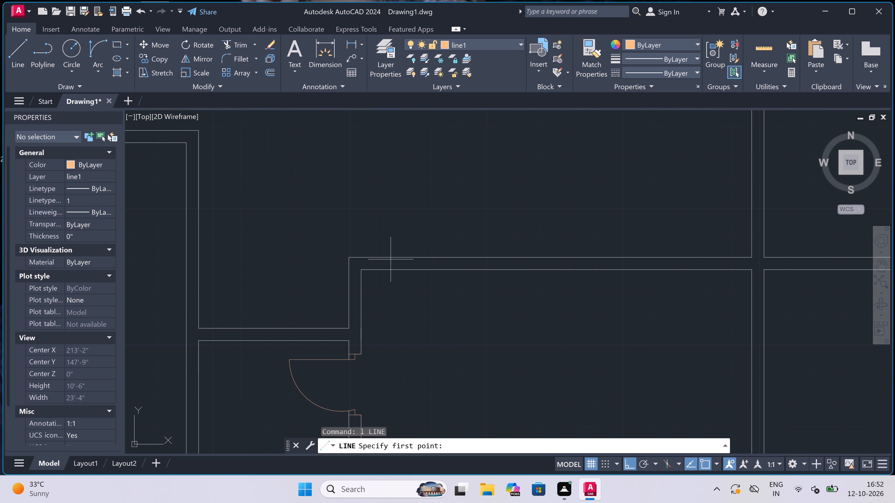
scroll(369, 264, "up", 2)
left_click_drag(379, 270, 379, 272)
double_click(378, 244)
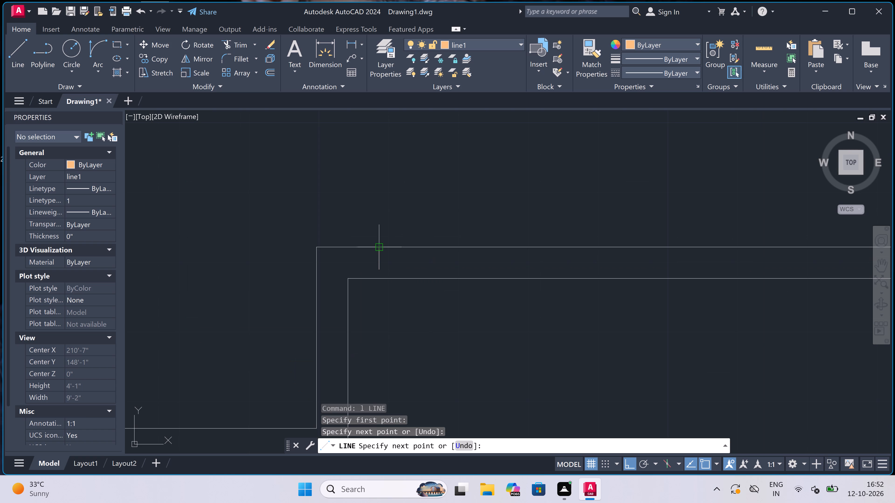
left_click(379, 282)
left_click(380, 266)
left_click_drag(382, 266, 385, 266)
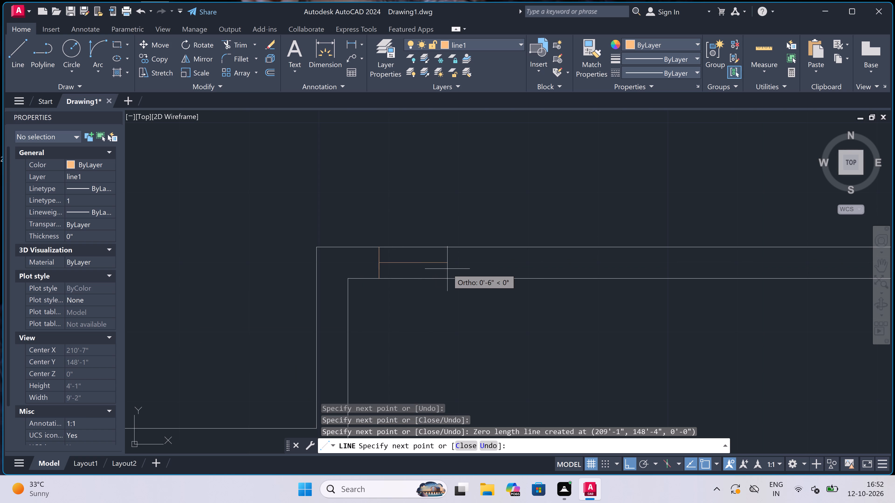
type("2\"")
key("space")
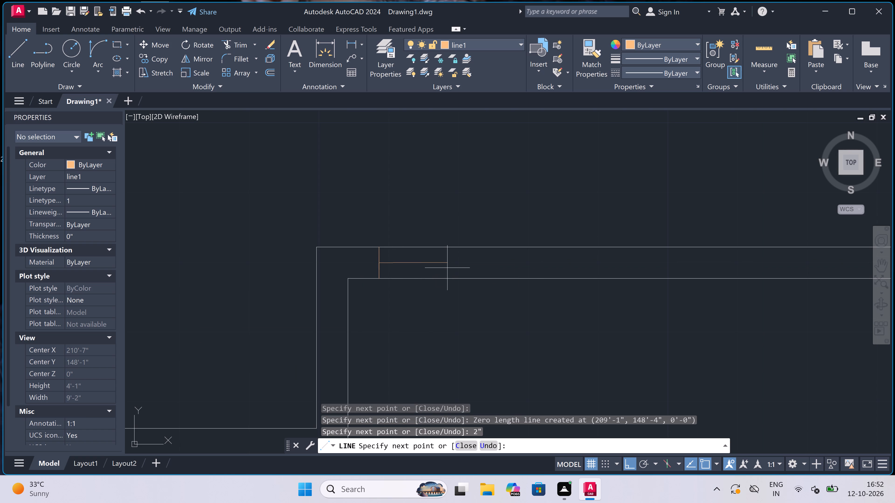
type("3'")
key("space")
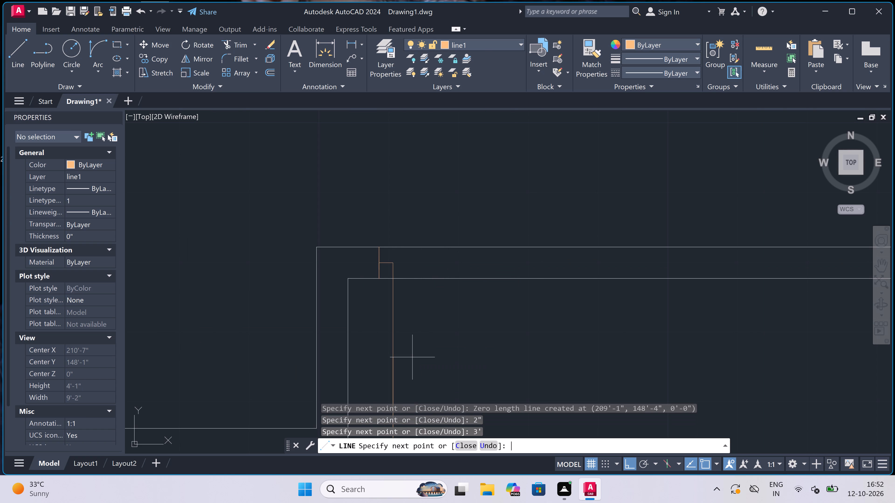
key("Escape")
key("space")
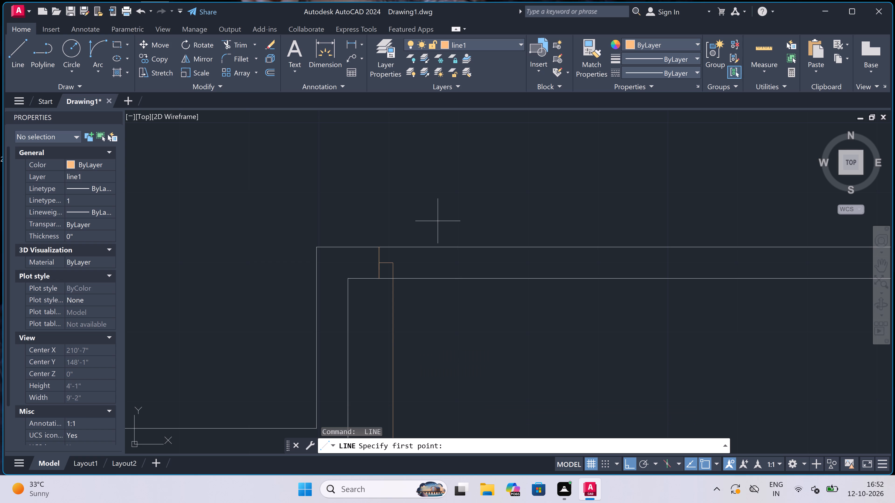
key("Escape")
Draw the door's east jamb line across the same wall, with a 2" stop line running west from its midpoint.
scroll(438, 219, "down", 3)
scroll(461, 237, "up", 2)
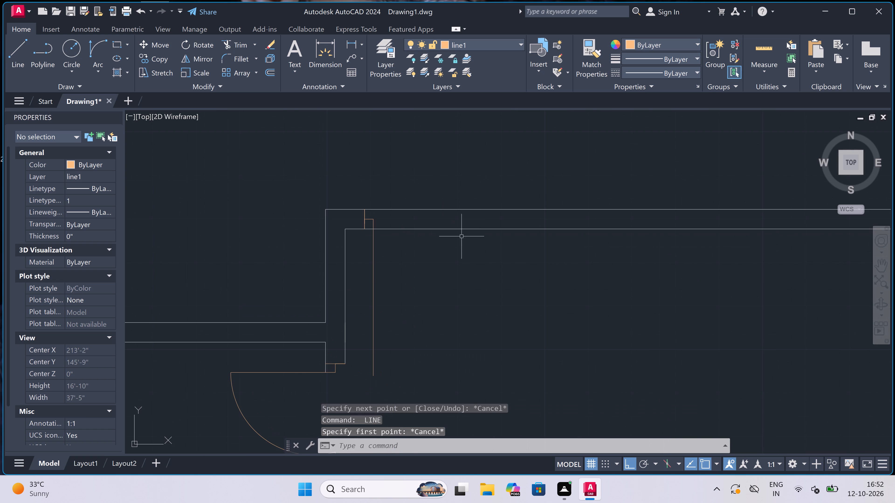
key("space")
left_click_drag(498, 230, 498, 228)
left_click(496, 209)
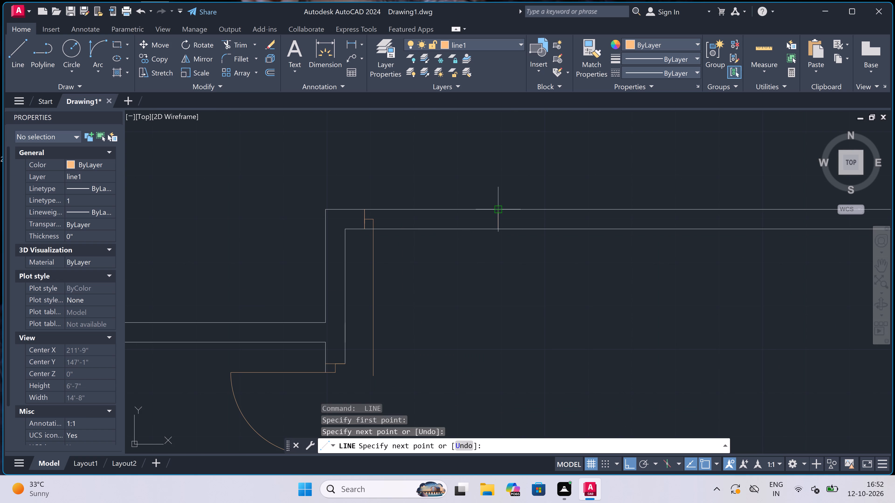
left_click(496, 218)
type("2\"")
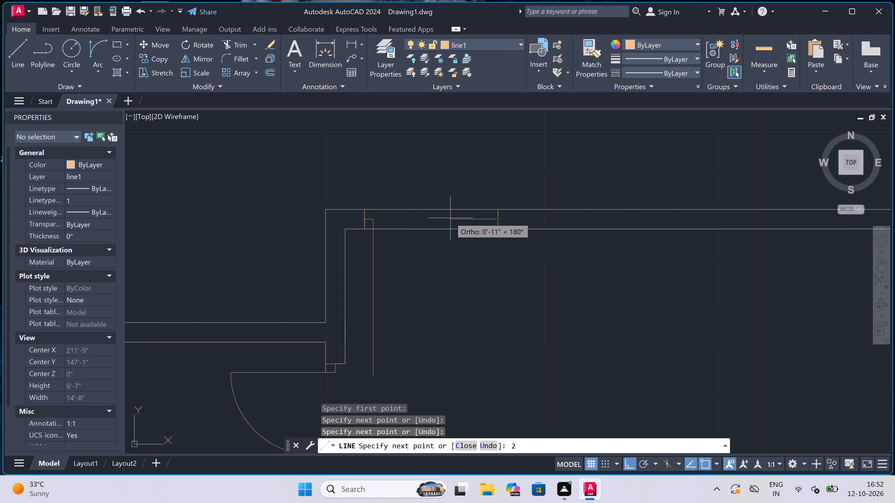
key("space")
key("Escape")
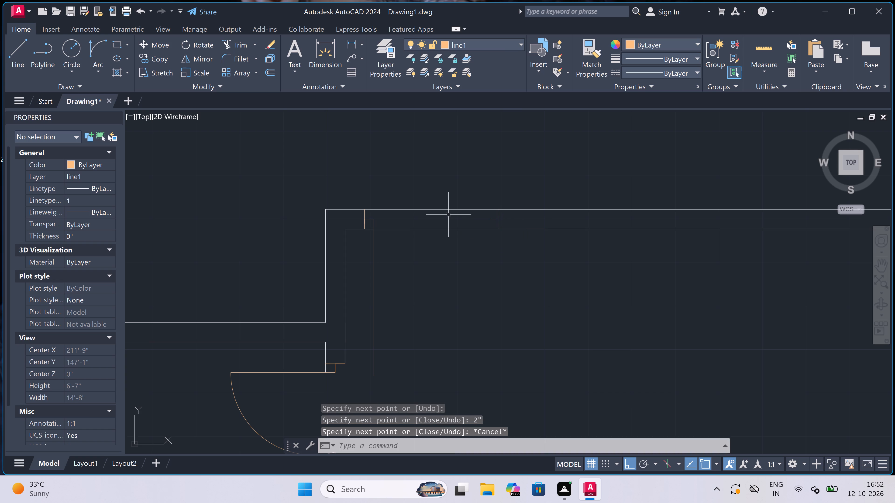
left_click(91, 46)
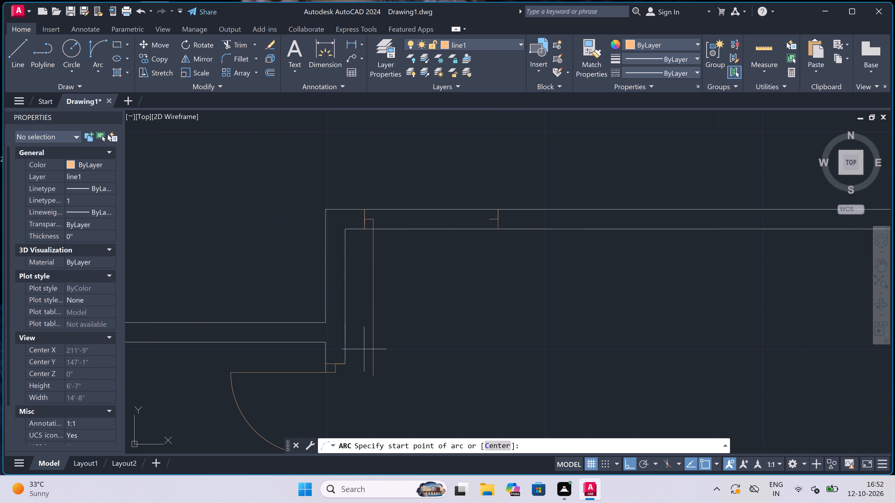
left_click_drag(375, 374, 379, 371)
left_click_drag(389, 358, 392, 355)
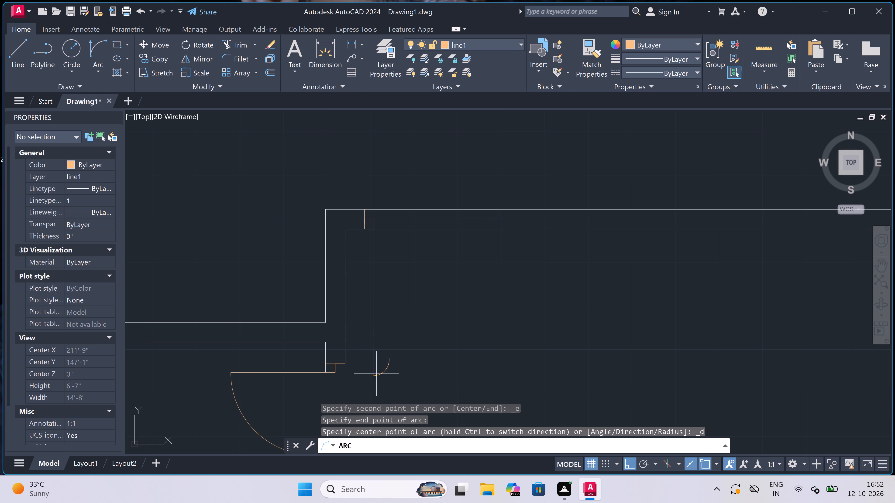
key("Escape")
Draw a three-point arc from the door leaf's south end through the east stop line's free end, finishing north of the wall.
scroll(381, 362, "up", 2)
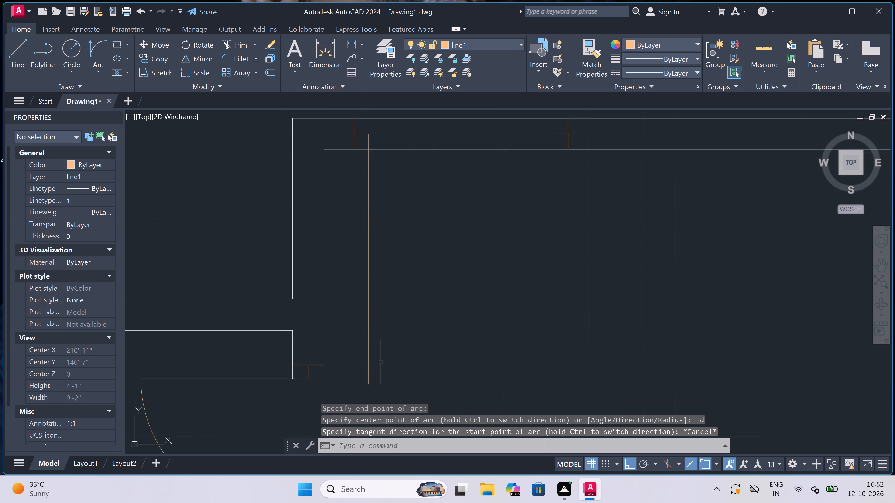
scroll(378, 364, "down", 3)
scroll(391, 289, "down", 2)
scroll(392, 313, "up", 3)
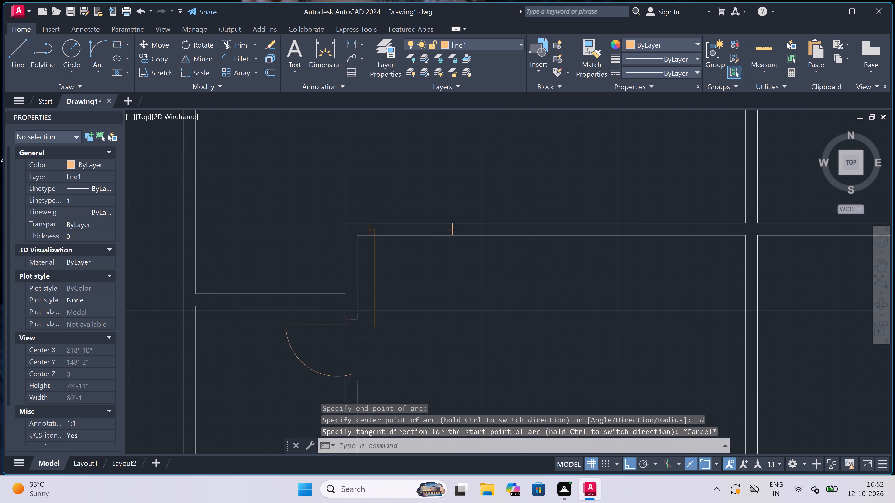
key("space")
left_click_drag(360, 340, 366, 337)
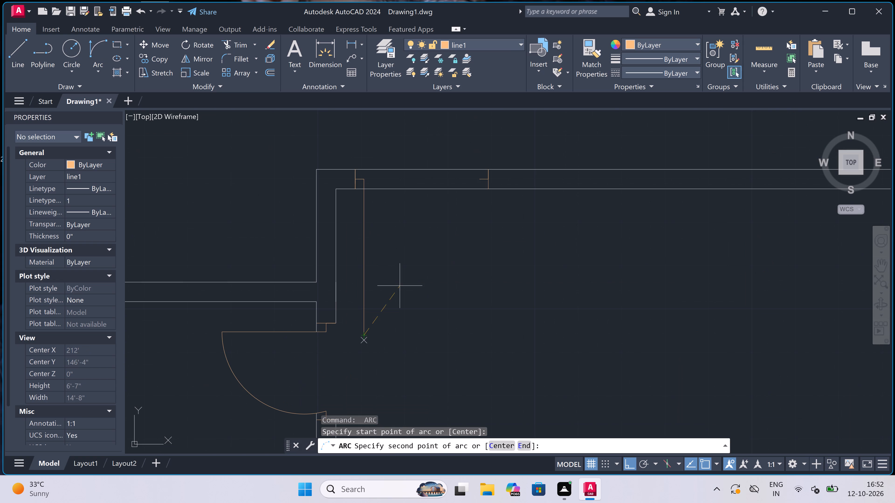
left_click(478, 180)
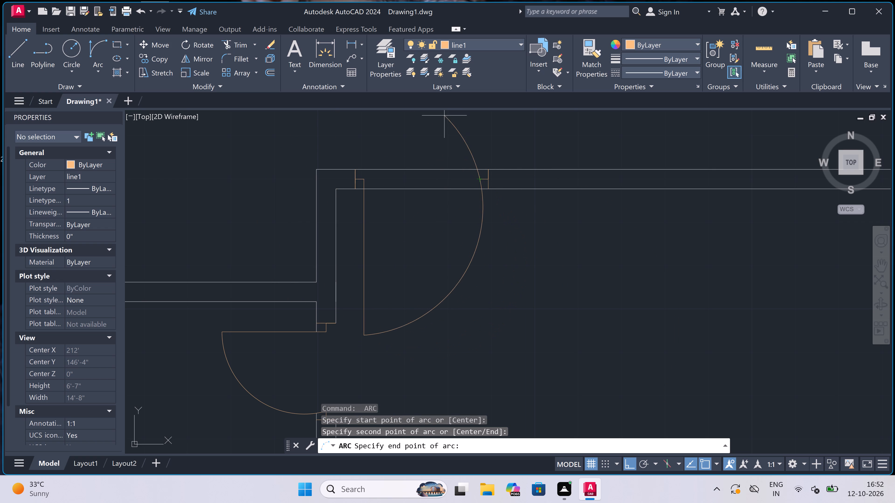
scroll(373, 129, "down", 4)
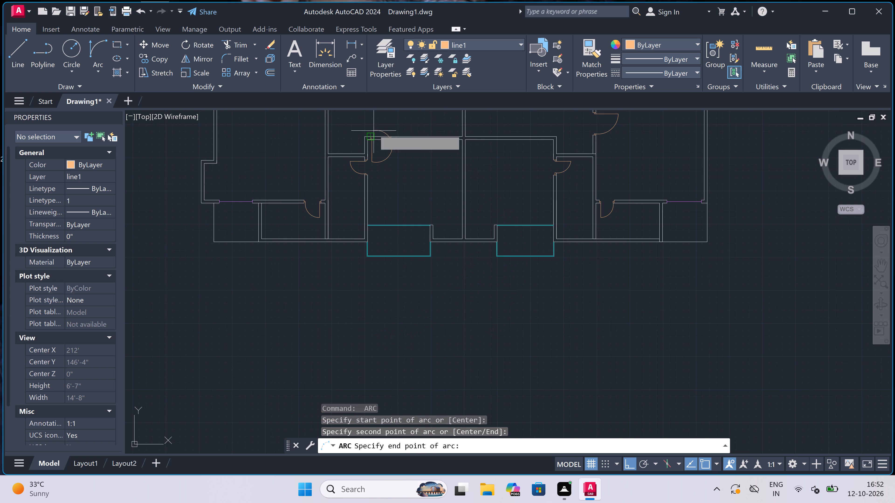
scroll(392, 115, "up", 3)
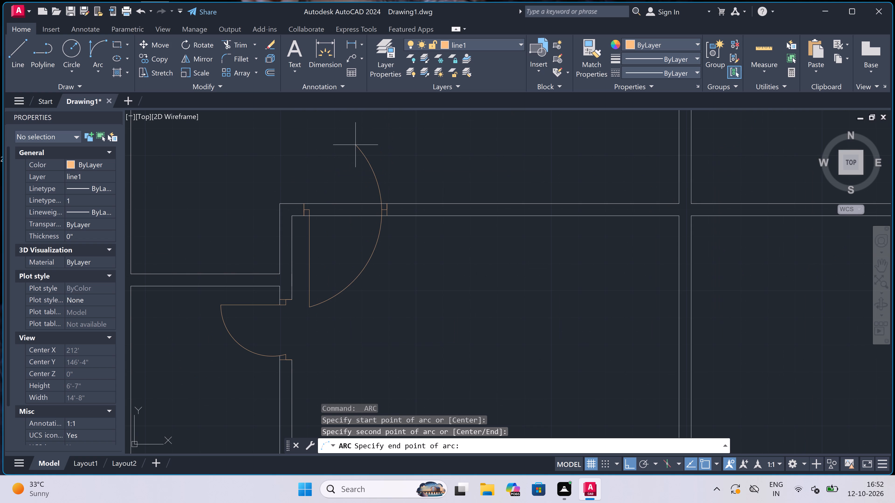
left_click(351, 153)
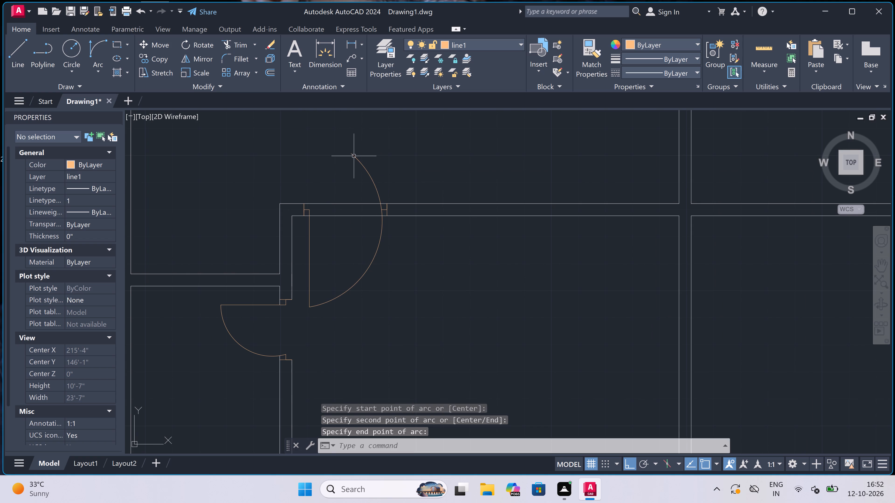
Trim the wall lines across the south-central west room's door opening and the swing arc's excess beyond the east stop line.
key("t")
key("r")
key("space")
left_click(372, 161)
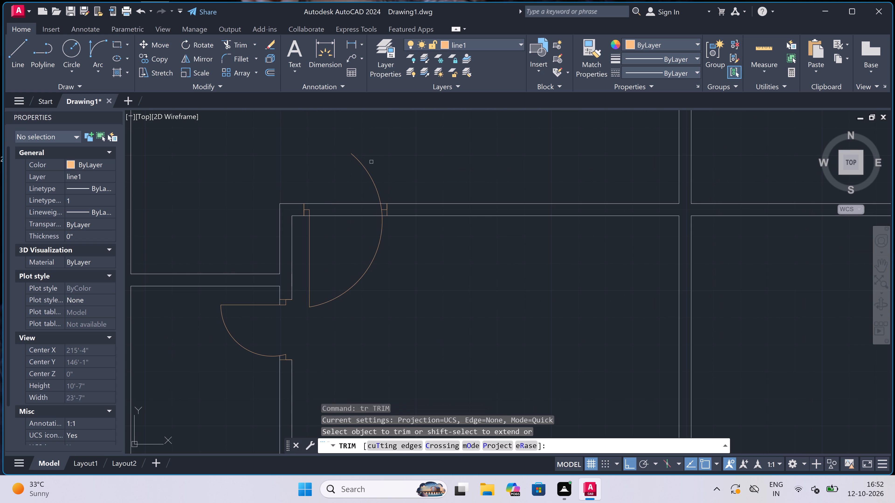
left_click(358, 224)
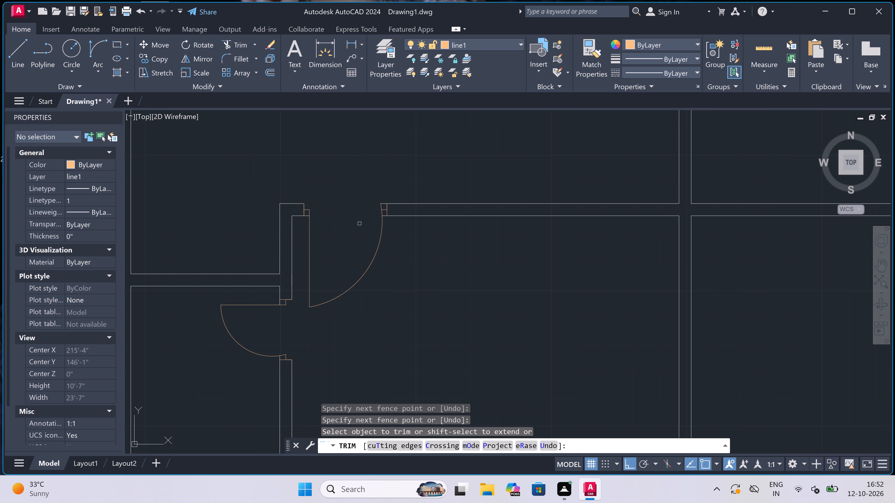
scroll(373, 200, "up", 2)
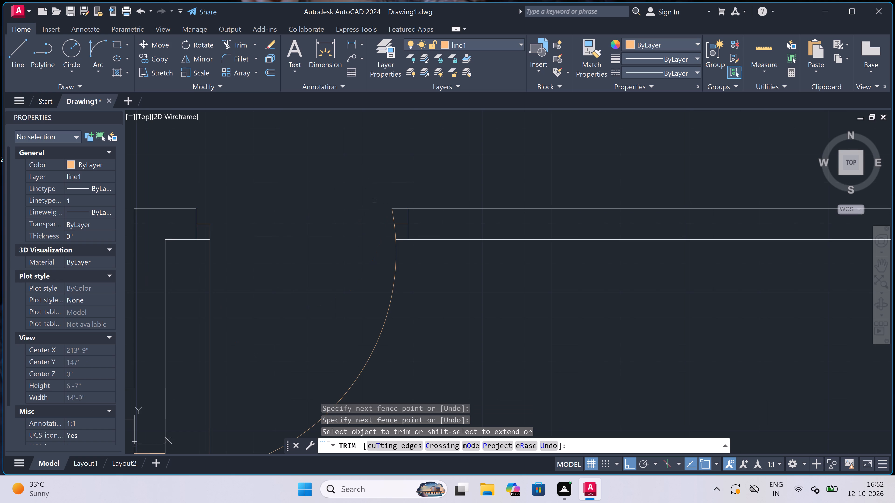
scroll(399, 225, "up", 1)
scroll(393, 195, "up", 1)
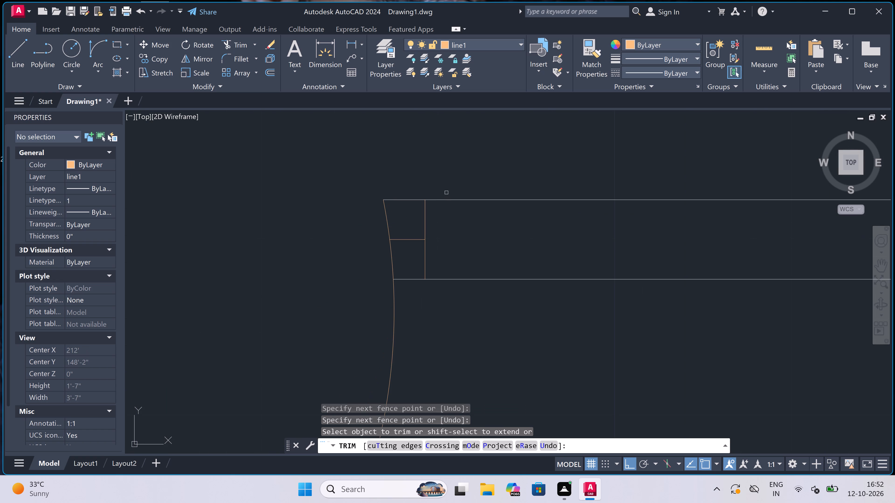
left_click_drag(412, 179, 411, 182)
double_click(378, 222)
key("Escape")
Draw the east jamb line across the north wall of the south-central east room, with a 2" stop westward and 3' door leaf southward.
scroll(381, 206, "down", 6)
scroll(381, 206, "up", 1)
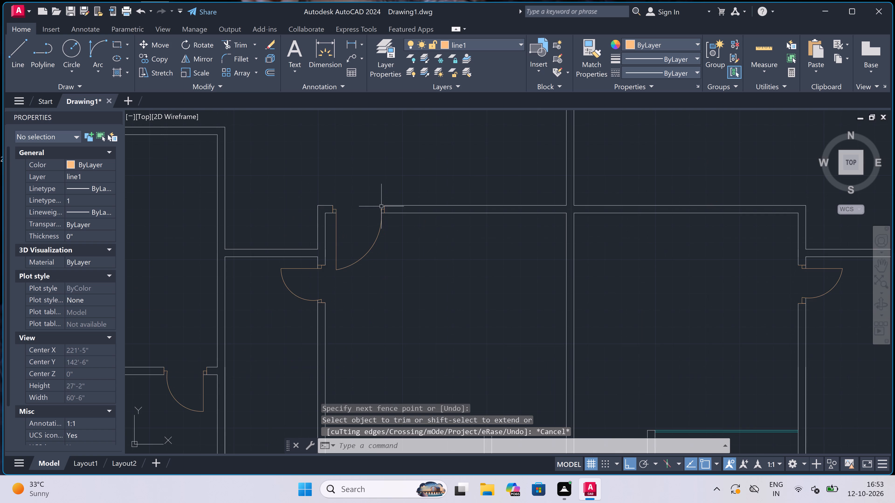
scroll(381, 206, "down", 7)
scroll(384, 175, "up", 3)
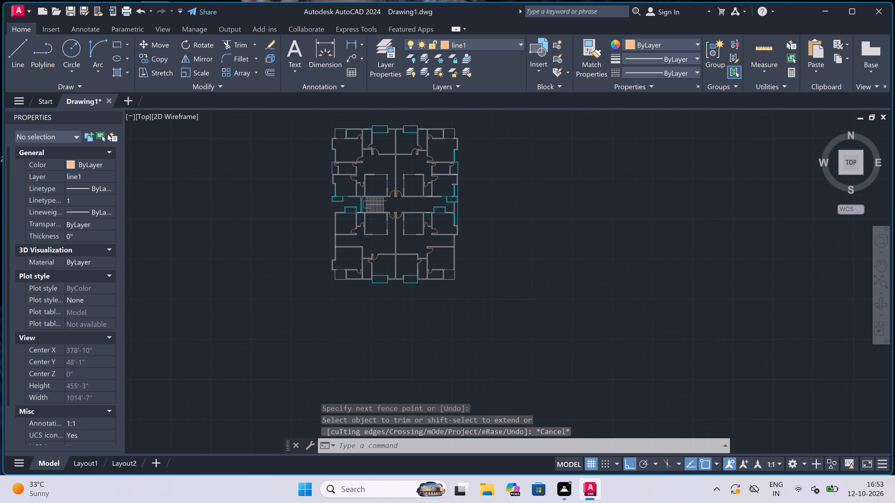
scroll(384, 178, "down", 1)
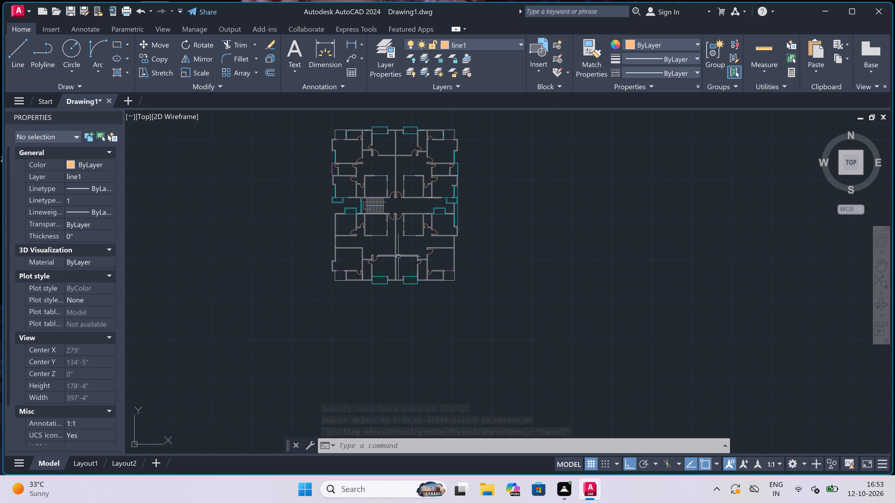
type("l")
key("space")
scroll(398, 262, "up", 3)
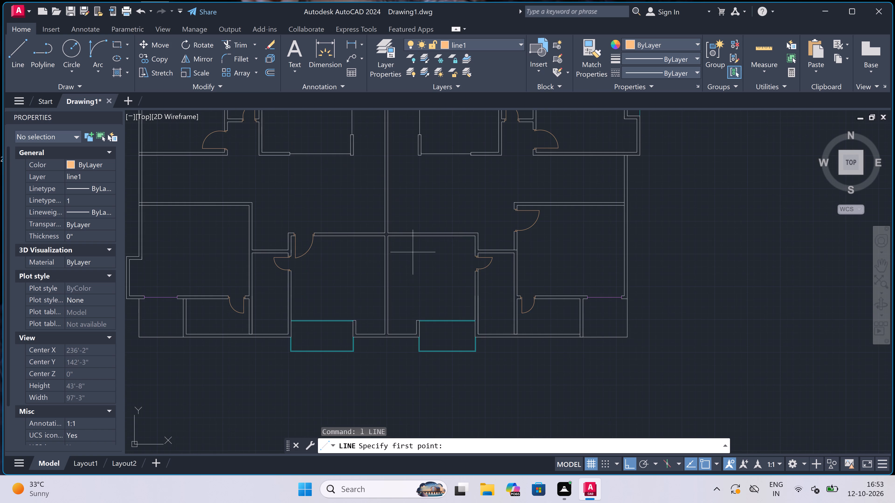
scroll(461, 237, "up", 4)
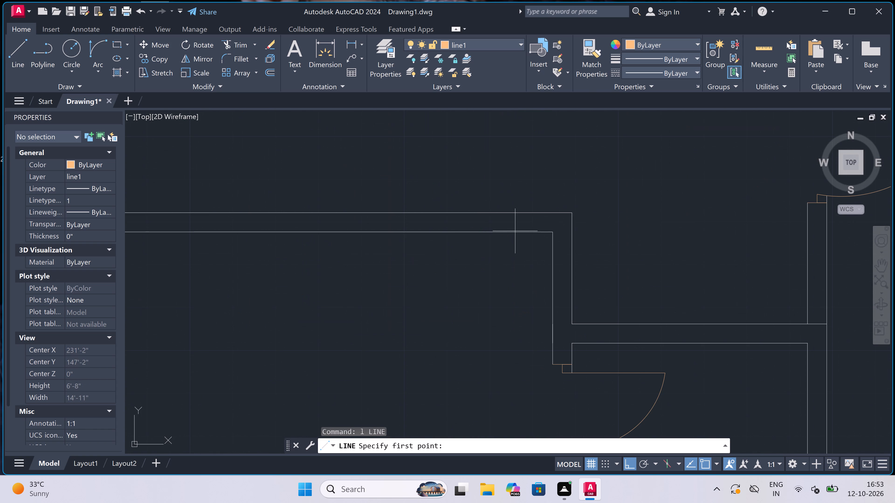
left_click_drag(538, 231, 539, 228)
left_click(534, 214)
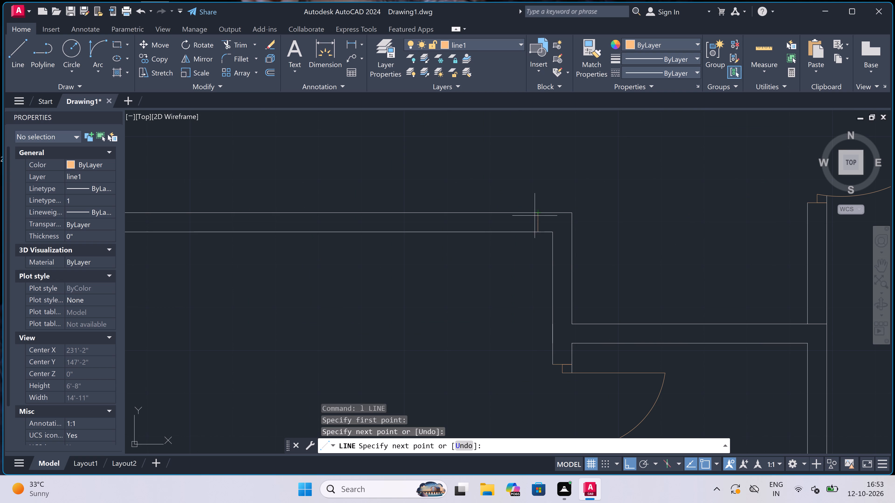
left_click(533, 224)
type("2\"")
key("space")
type("3'")
key("space")
key("Escape")
Draw the door's west jamb line across the same wall, with a 2" stop line running east from its midpoint.
key("space")
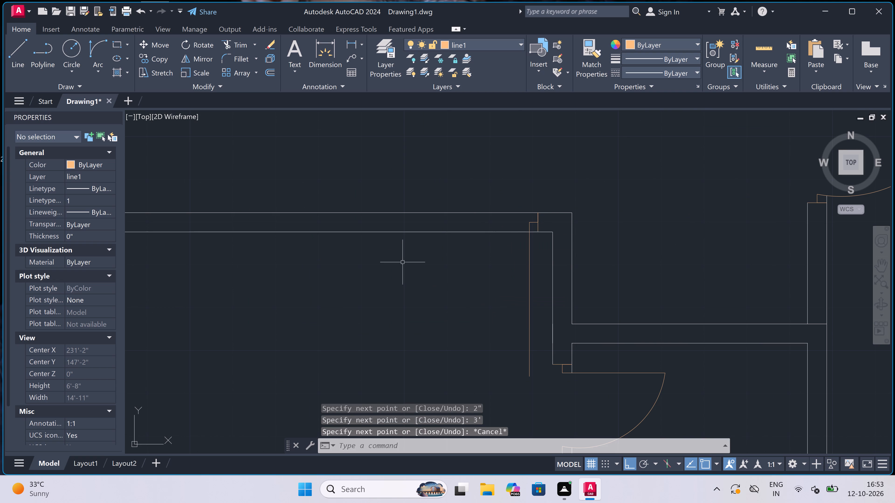
left_click(402, 235)
left_click(402, 214)
left_click(401, 221)
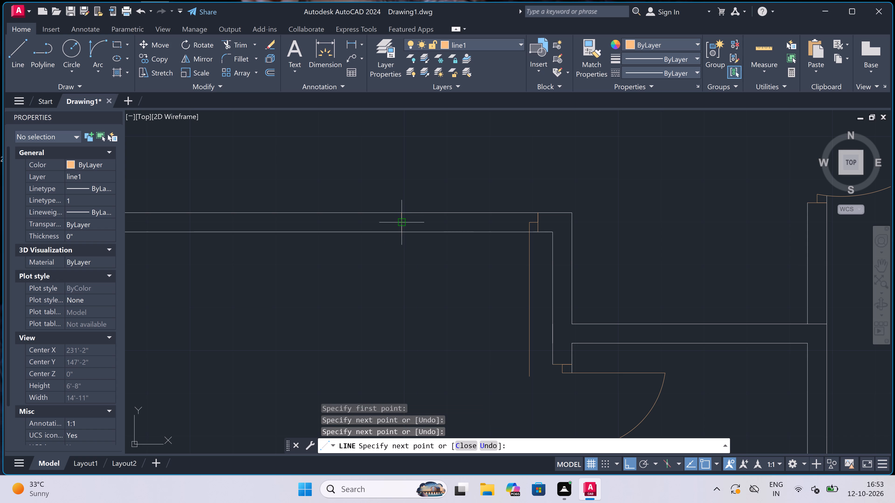
type("2\"")
key("space")
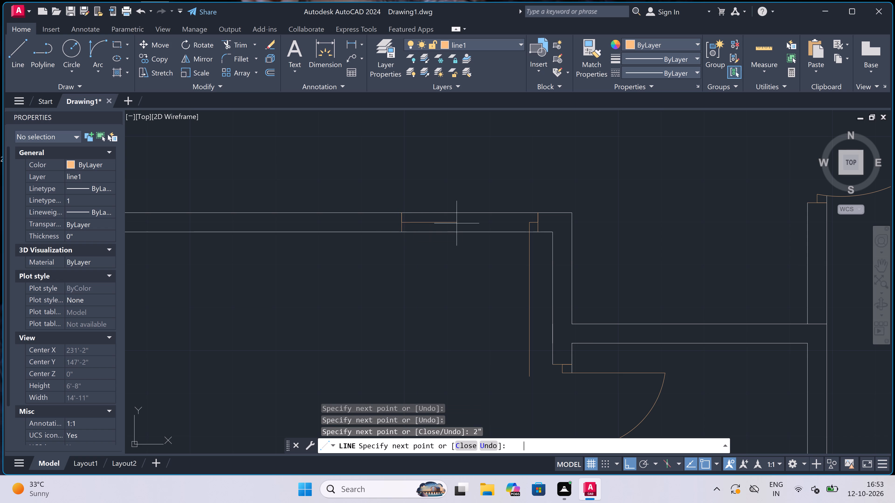
key("Escape")
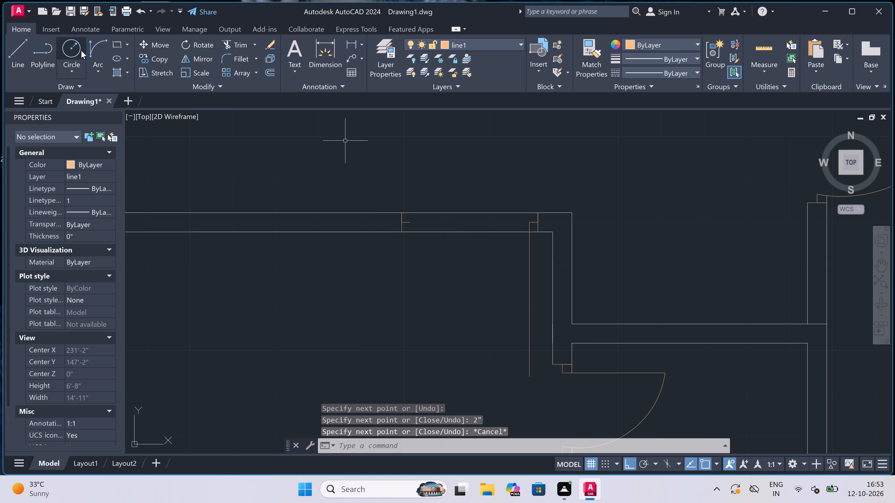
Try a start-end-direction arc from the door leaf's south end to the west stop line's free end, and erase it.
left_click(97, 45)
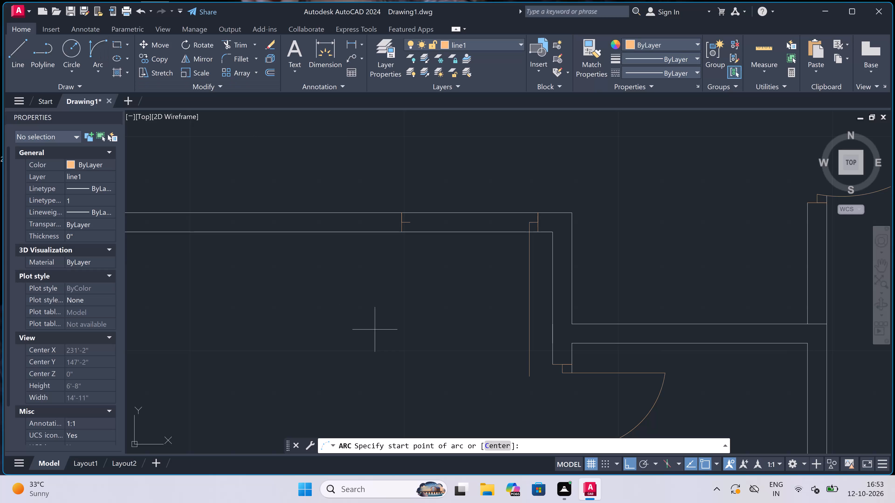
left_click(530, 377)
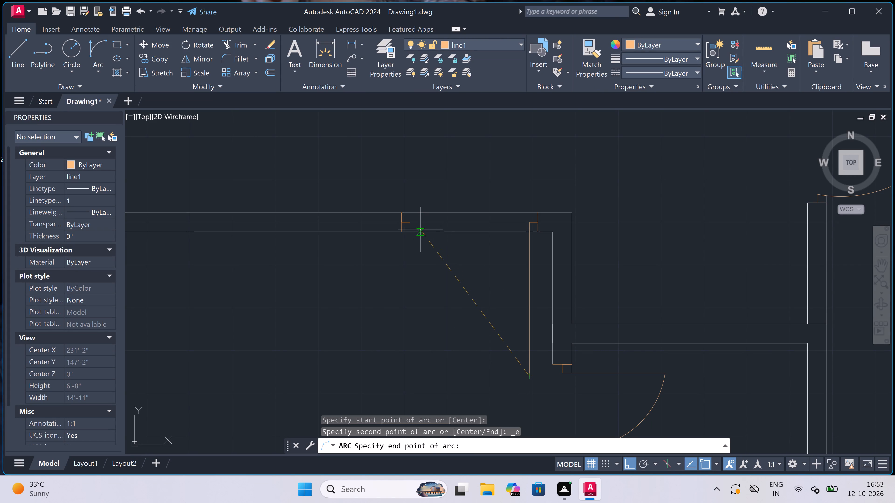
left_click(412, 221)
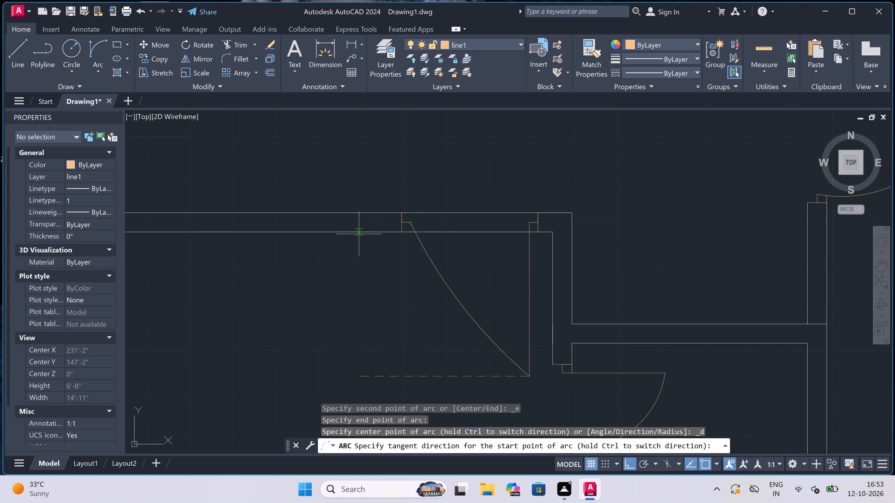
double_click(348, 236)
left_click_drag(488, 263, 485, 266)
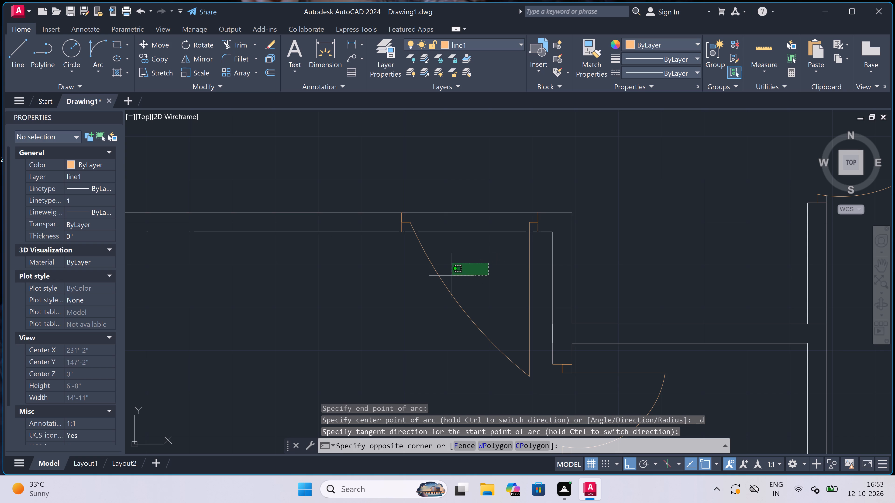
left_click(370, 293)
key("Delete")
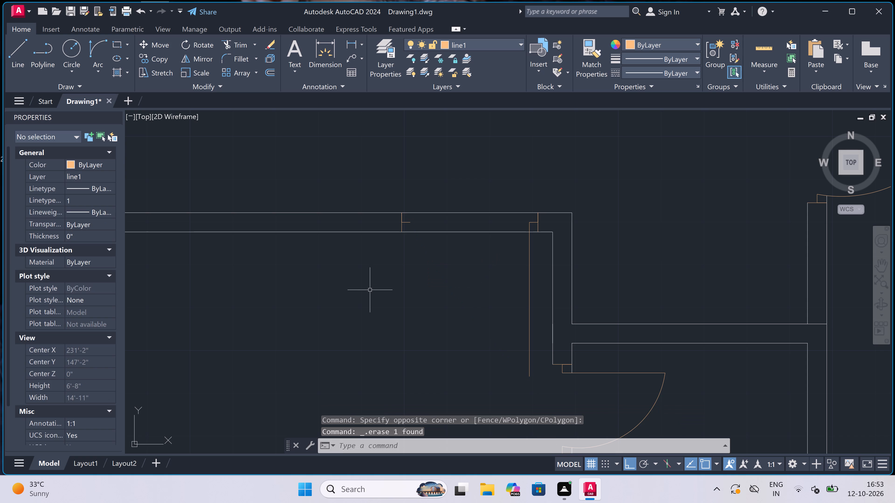
Draw a start-end-direction arc from the door leaf's south end to the west stop line's free end, bulging southwest.
left_click(98, 52)
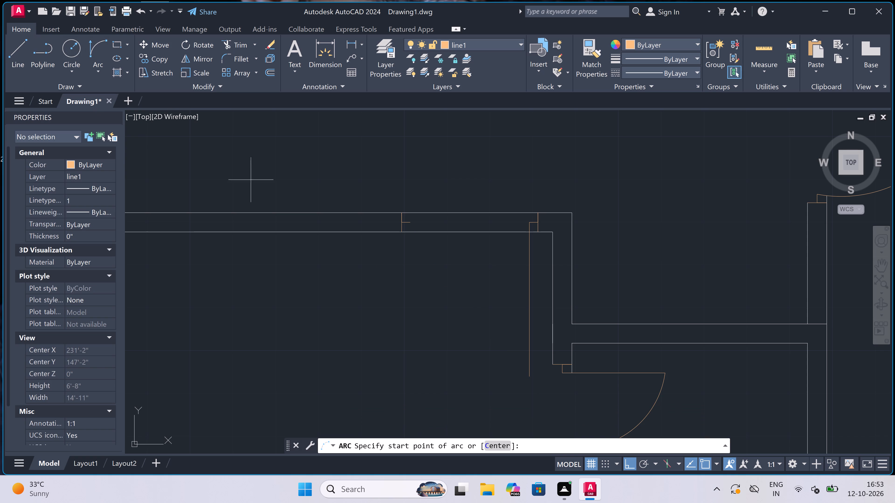
left_click(531, 376)
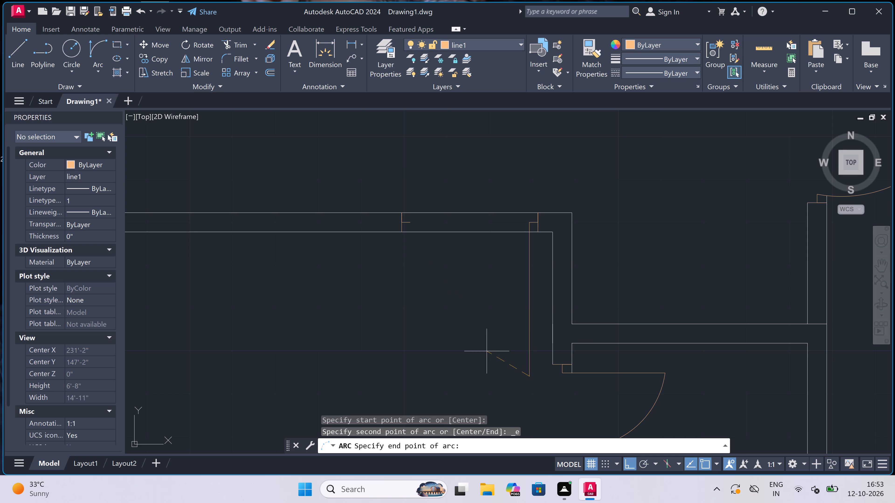
double_click(413, 225)
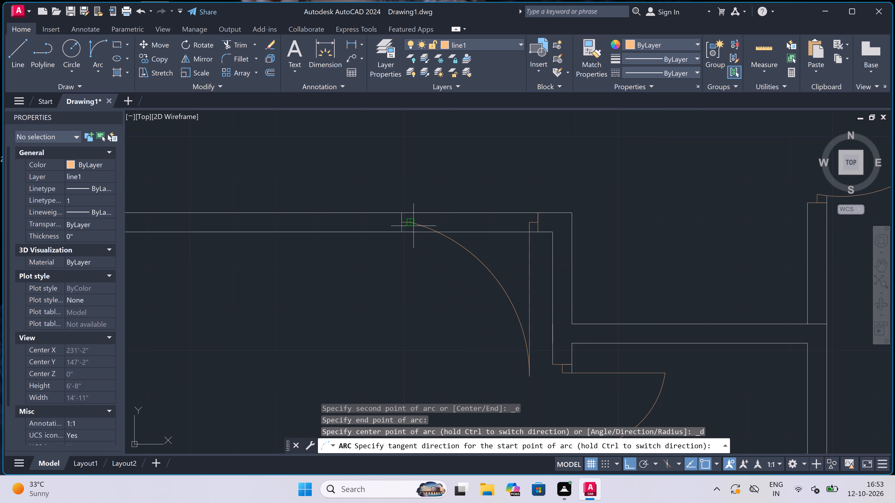
left_click(319, 301)
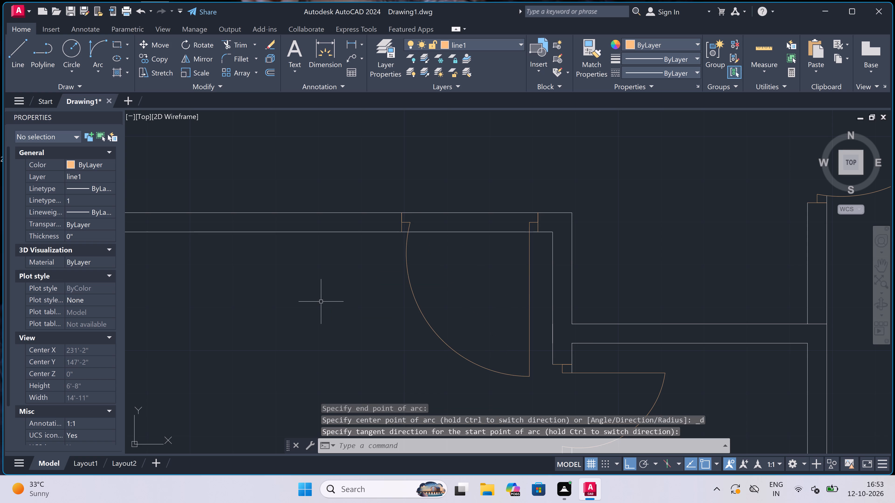
Trim both wall lines across the south-central east room's door opening.
key("t")
key("r")
key("space")
left_click(465, 207)
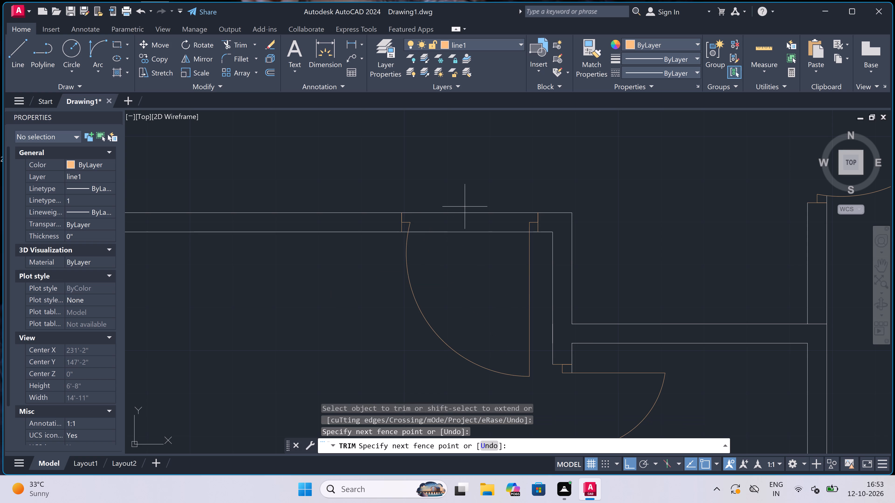
left_click(463, 238)
key("Escape")
Draw a jamb line across the southwest corner room's east wall near its north end, with a 2" stop southward and 3' door leaf westward.
scroll(463, 238, "down", 2)
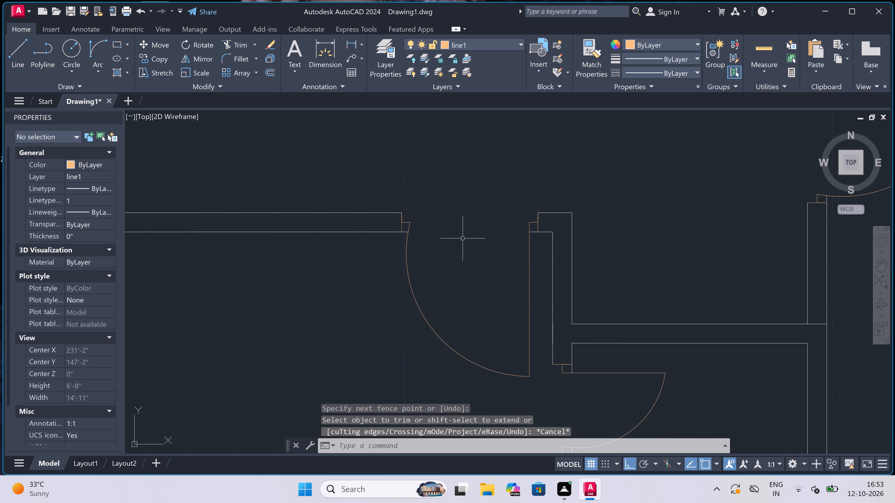
scroll(463, 238, "down", 3)
scroll(448, 251, "down", 2)
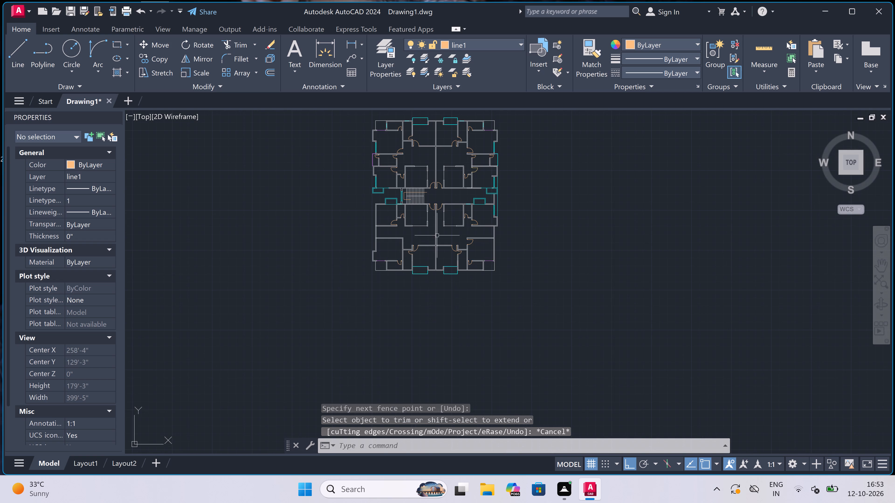
scroll(434, 225, "down", 1)
scroll(434, 210, "up", 4)
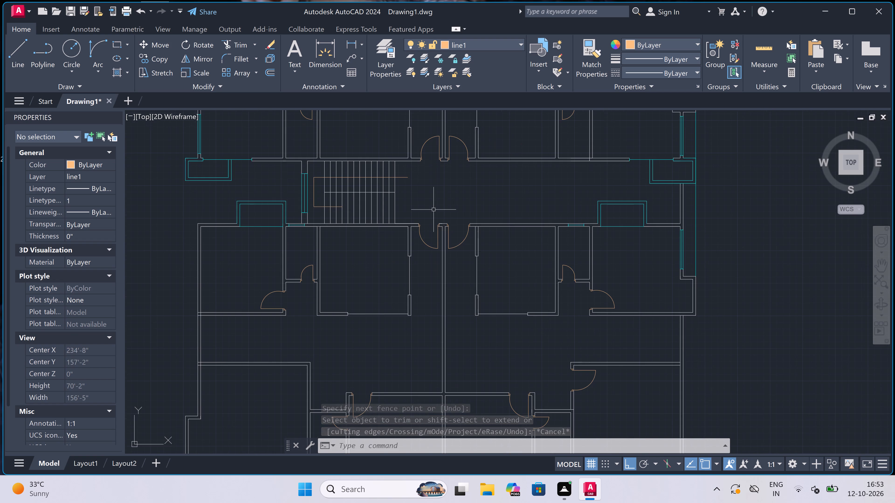
scroll(434, 210, "down", 3)
scroll(348, 243, "up", 3)
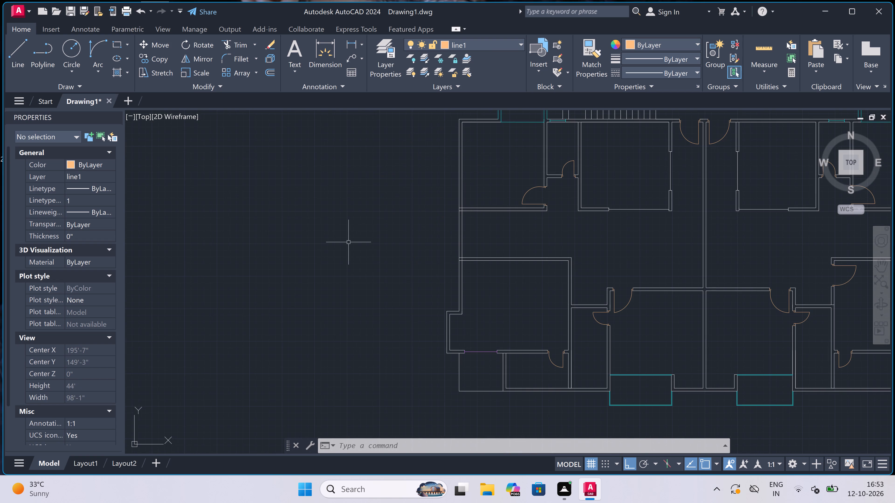
scroll(348, 242, "down", 1)
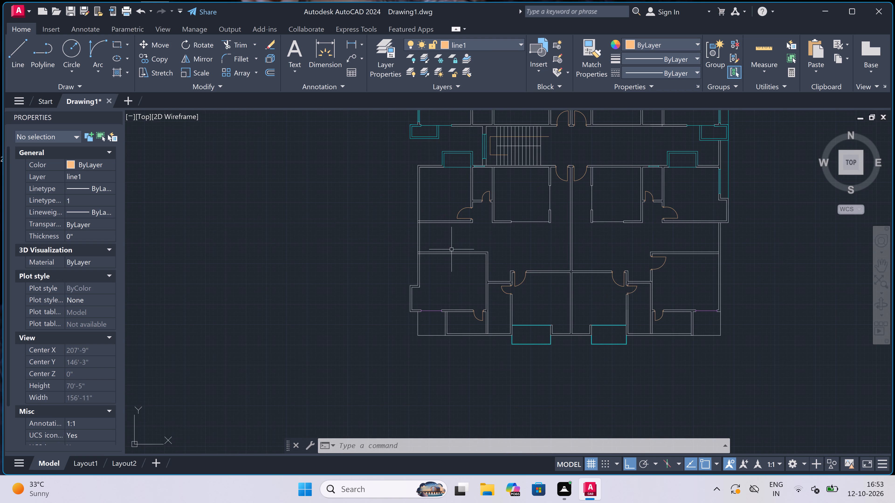
scroll(472, 262, "up", 3)
key("l")
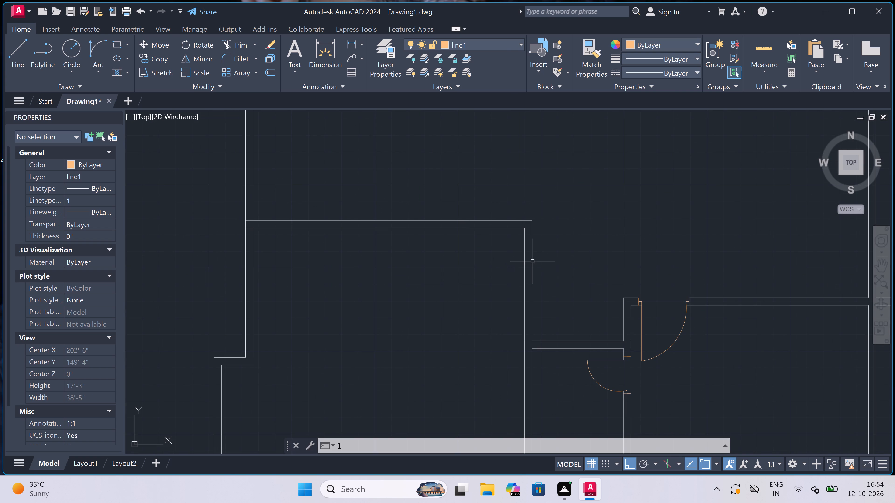
key("space")
scroll(527, 246, "up", 2)
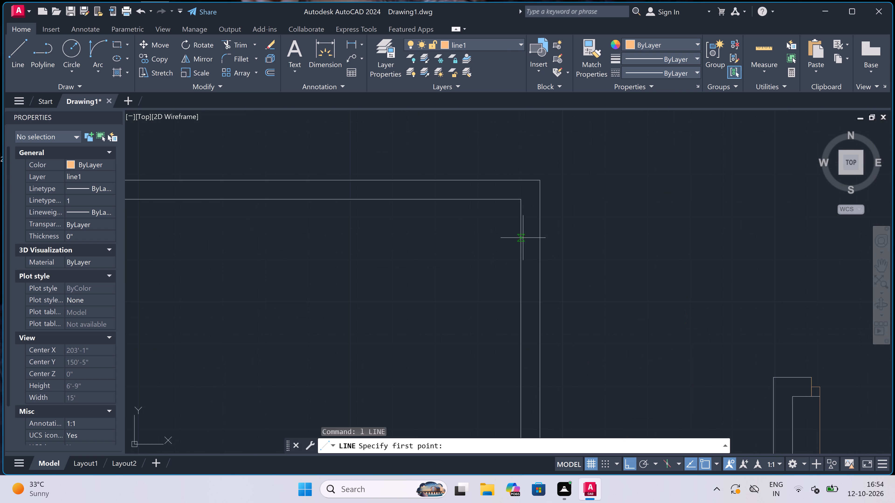
double_click(523, 231)
left_click(540, 234)
double_click(532, 232)
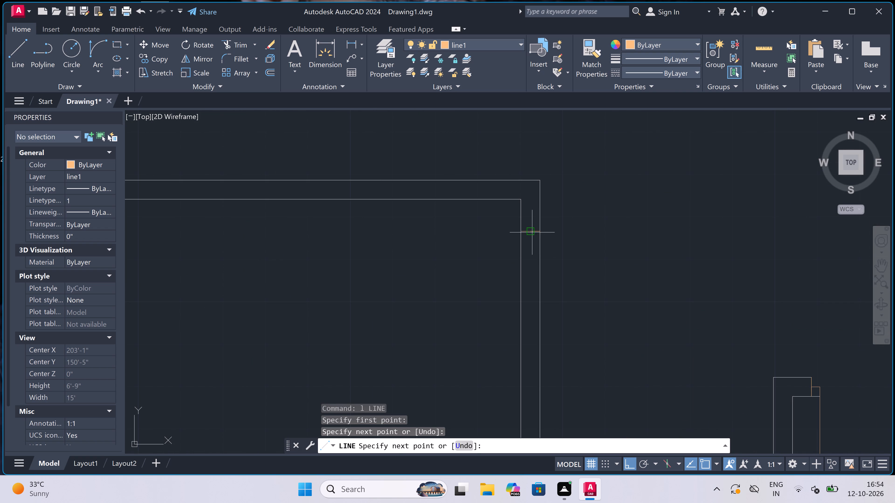
type("2\"")
key("space")
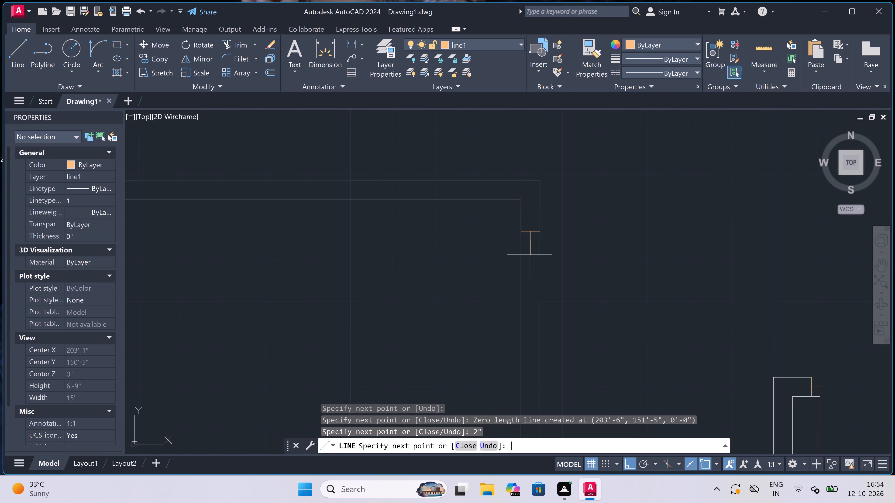
type("3'")
key("space")
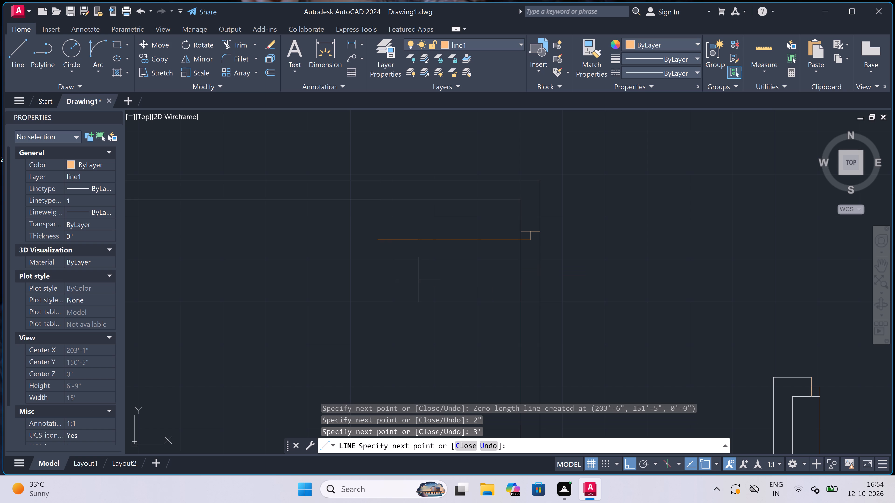
Draw the south jamb line across the southwest corner room's east wall, with a 2" stop line northward from its midpoint.
key("Escape")
key("space")
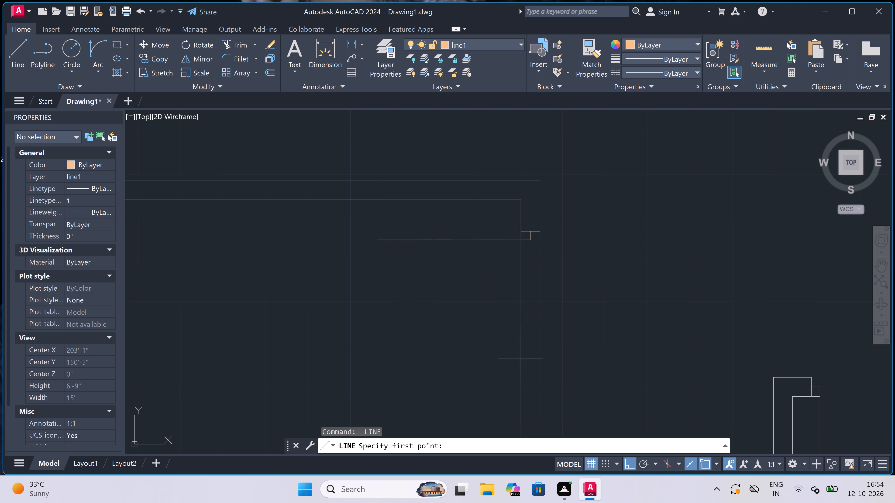
left_click_drag(520, 367, 522, 367)
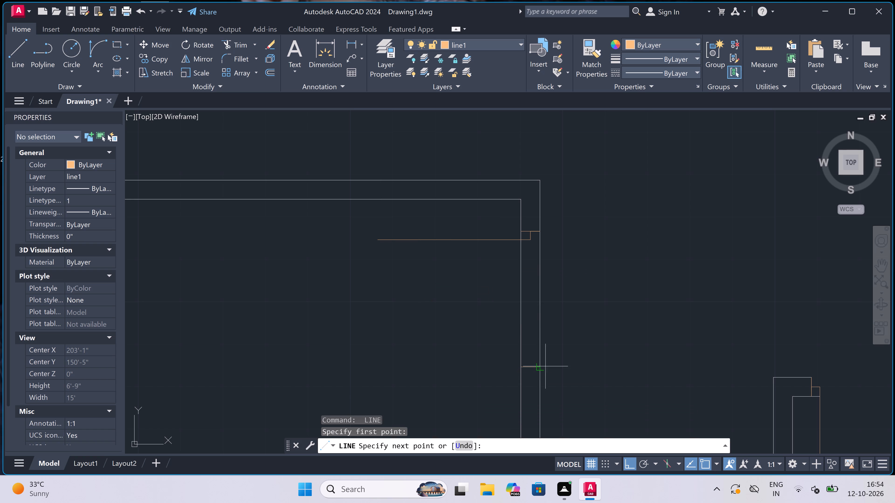
left_click(539, 366)
left_click(525, 368)
left_click(529, 364)
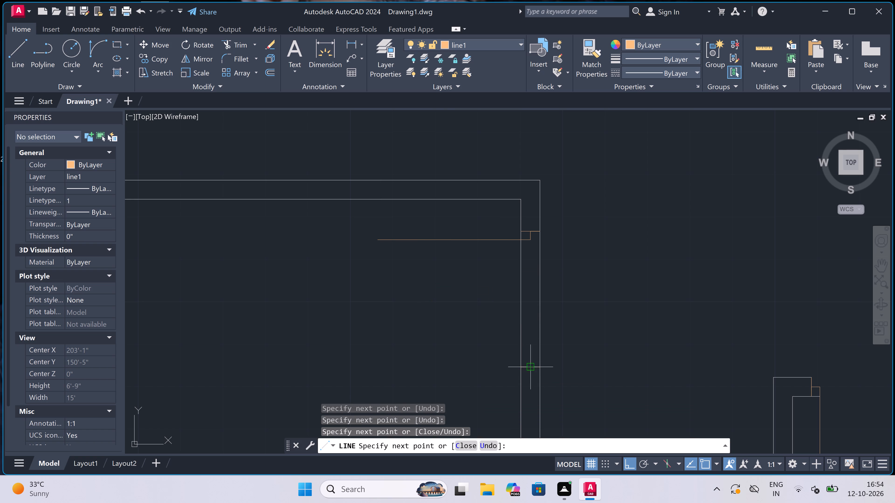
type("2\"")
key("space")
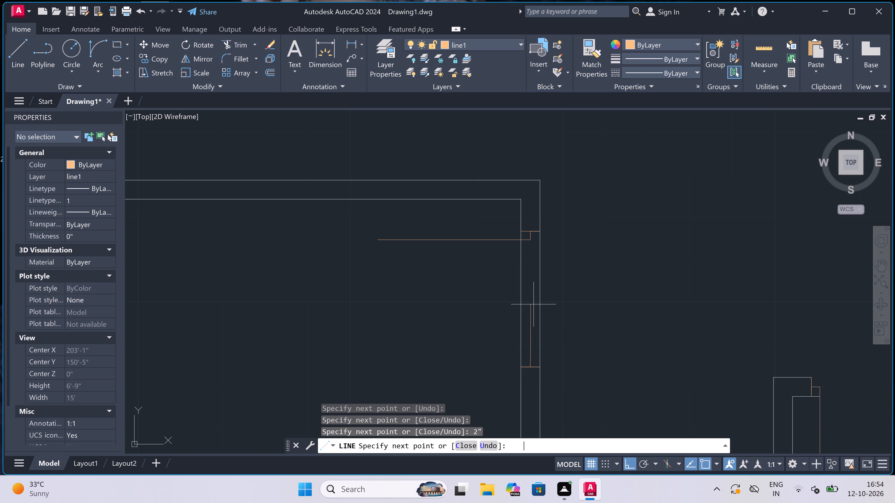
key("Escape")
Draw a start-end-direction arc from the door leaf's west end to the south stop line's free end, bulging southwest.
double_click(100, 45)
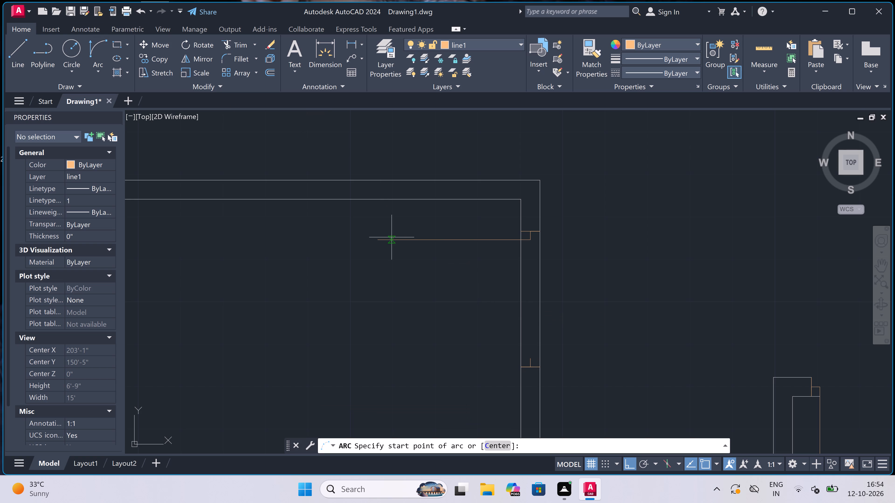
left_click(378, 239)
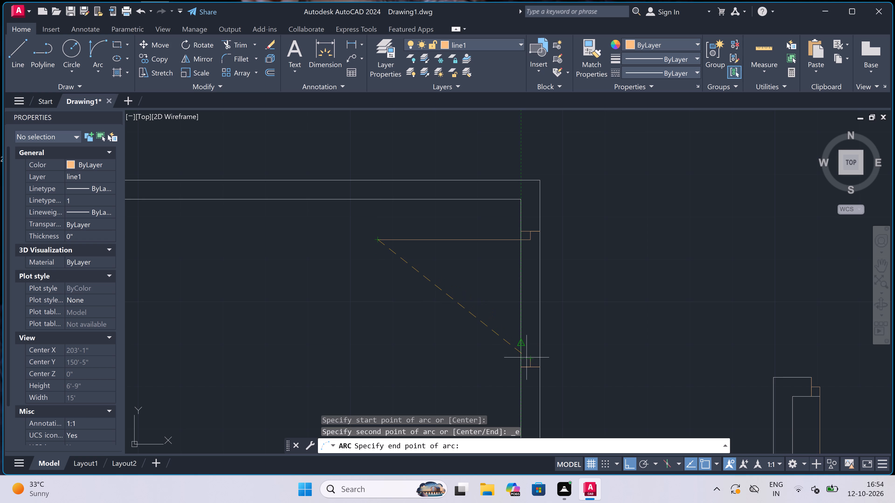
left_click(534, 357)
left_click(463, 368)
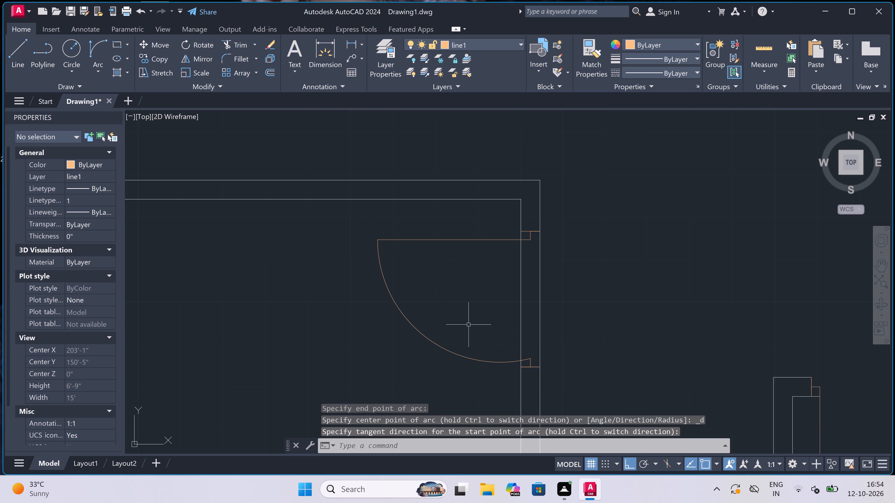
Trim both wall lines across the southwest corner room's door opening.
scroll(468, 304, "down", 2)
type("tr")
key("space")
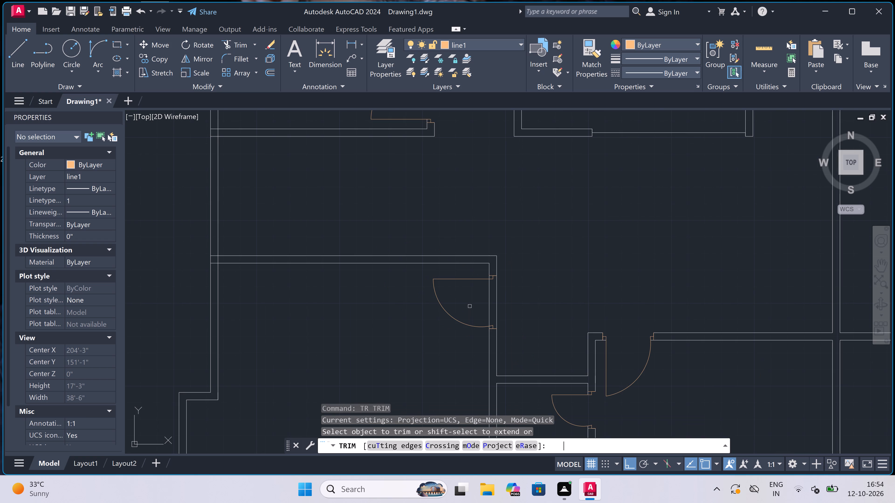
left_click_drag(470, 306, 473, 306)
left_click(533, 308)
left_click(491, 303)
left_click(486, 302)
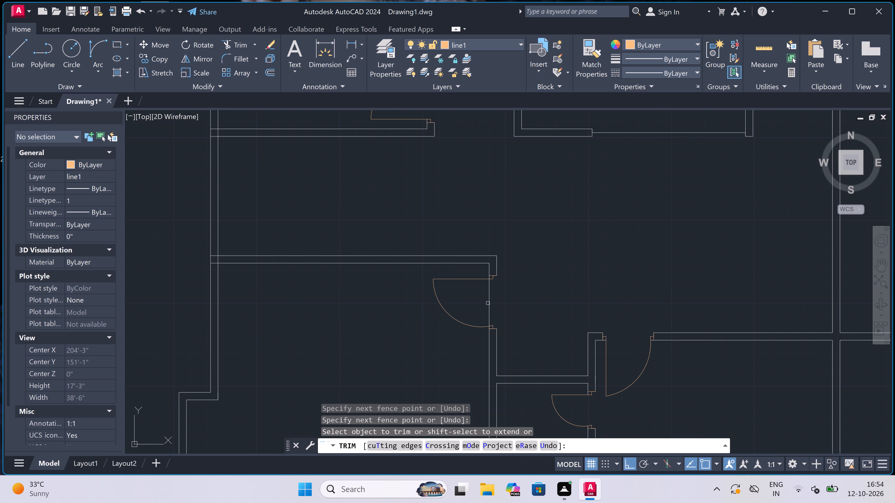
double_click(506, 300)
scroll(465, 299, "down", 3)
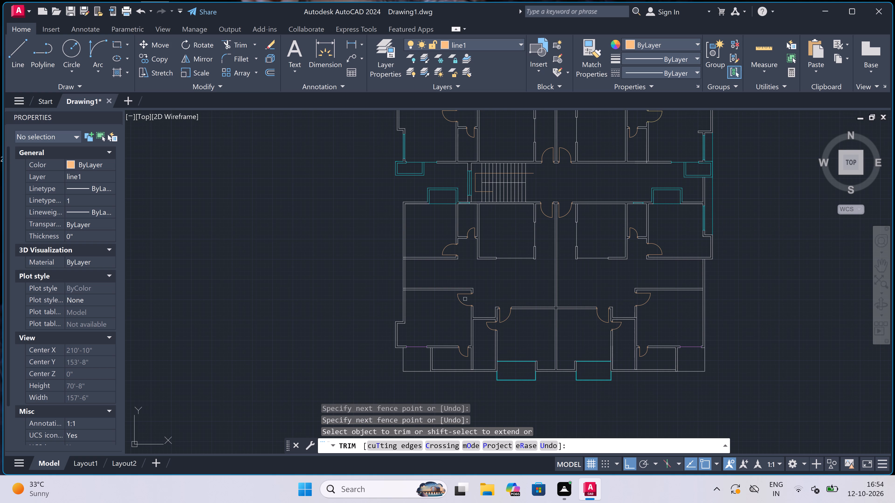
key("Escape")
Erase the vertical line2 line running outside the plan's east wall between the upper and lower wall jogs.
scroll(441, 305, "down", 2)
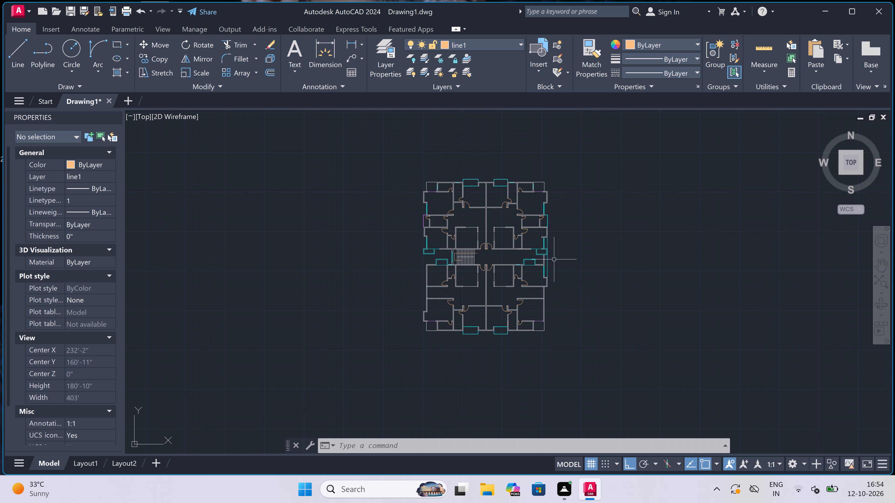
scroll(555, 253, "up", 4)
left_click(541, 268)
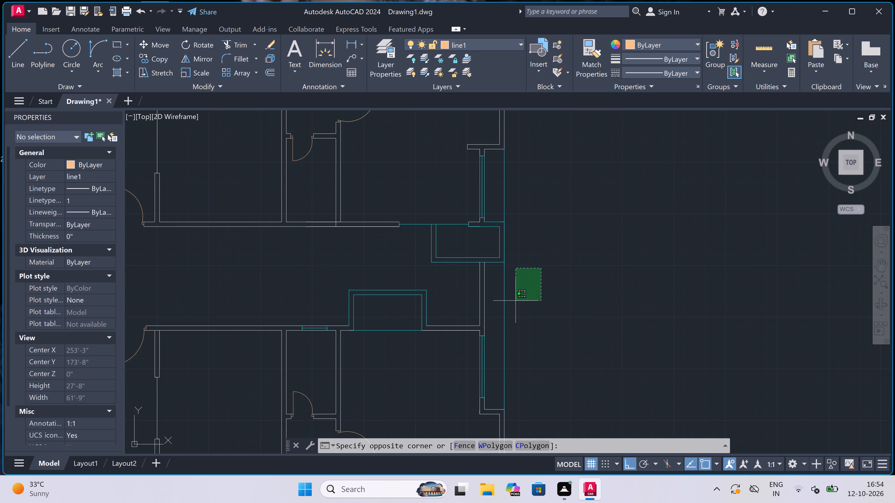
left_click(497, 324)
key("Delete")
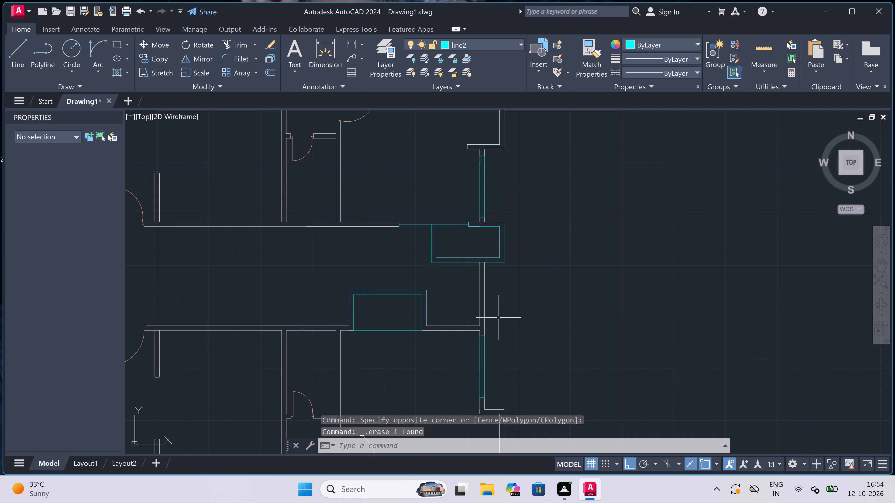
Draw a vertical line1 guide from the southwest outer wall jog's corner northward past the west room's north wall.
scroll(494, 309, "down", 4)
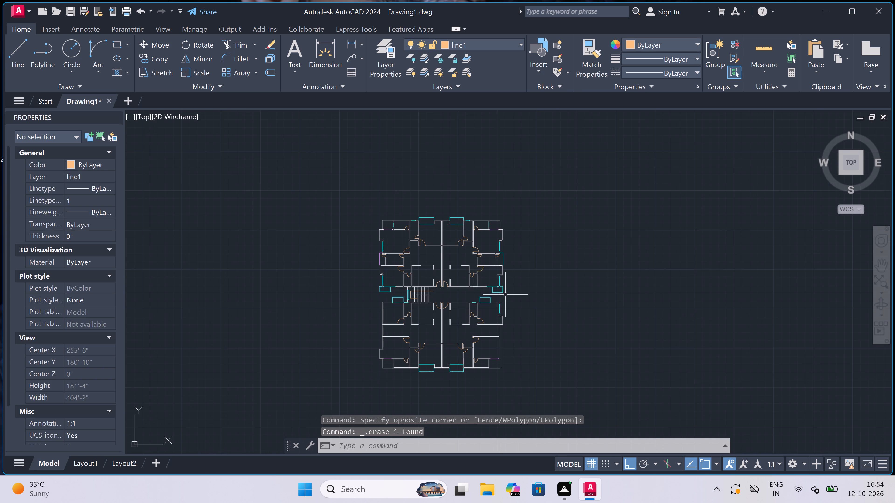
scroll(505, 295, "up", 1)
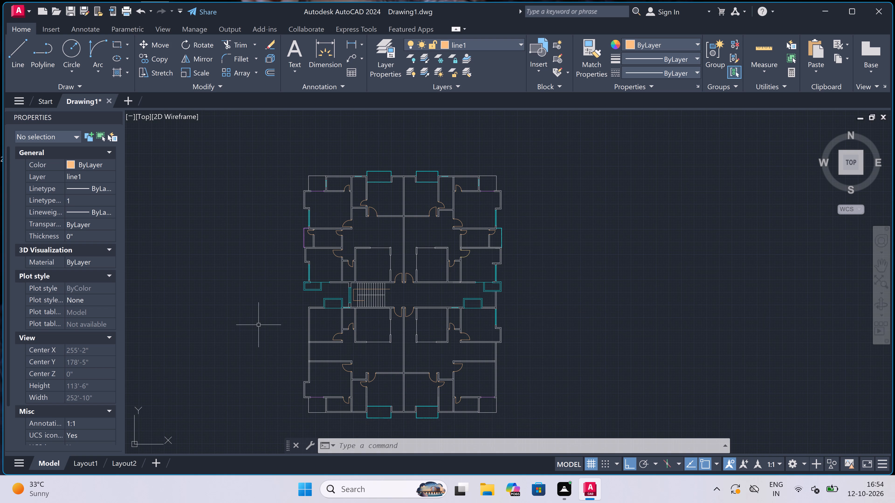
scroll(258, 324, "up", 2)
scroll(258, 324, "down", 1)
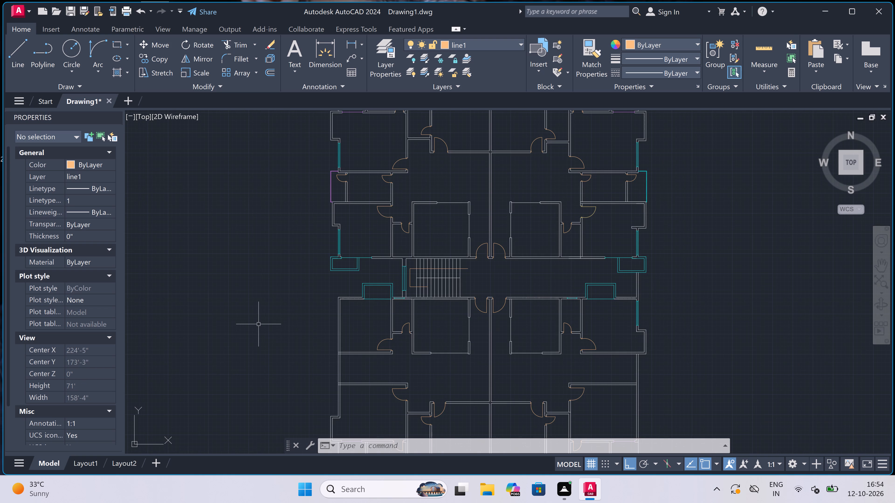
scroll(283, 310, "up", 2)
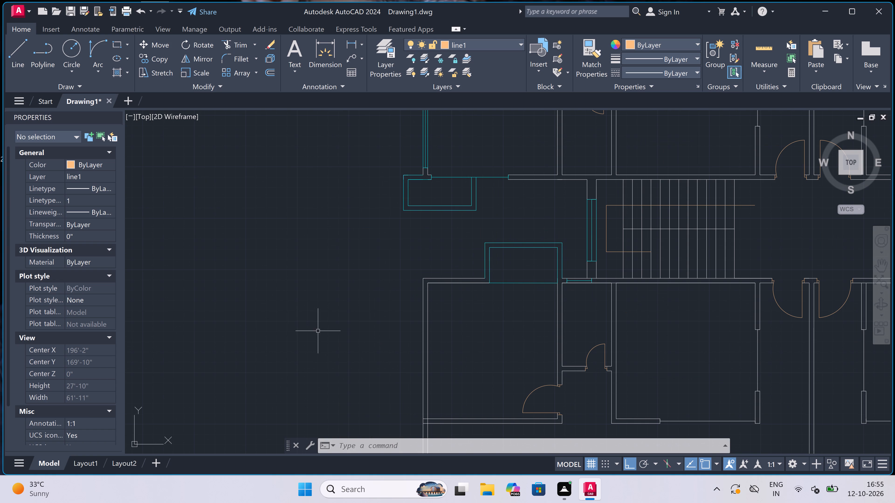
scroll(348, 239, "down", 2)
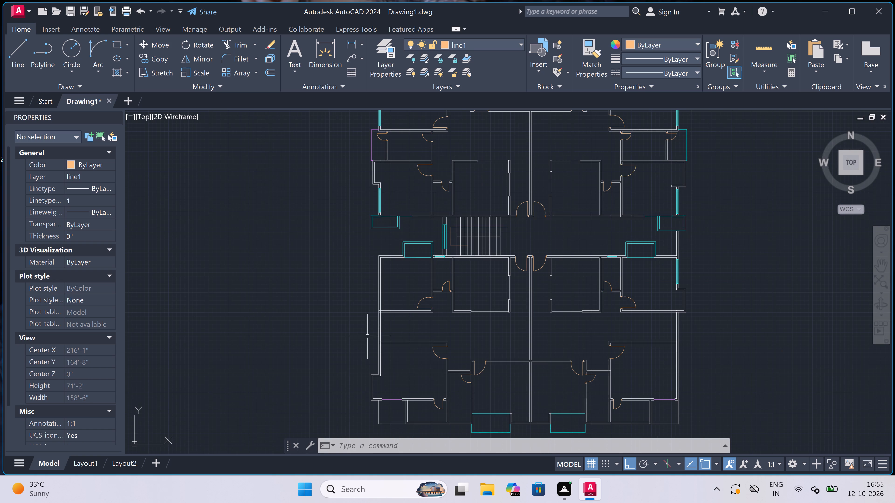
type("l")
key("space")
scroll(363, 316, "up", 1)
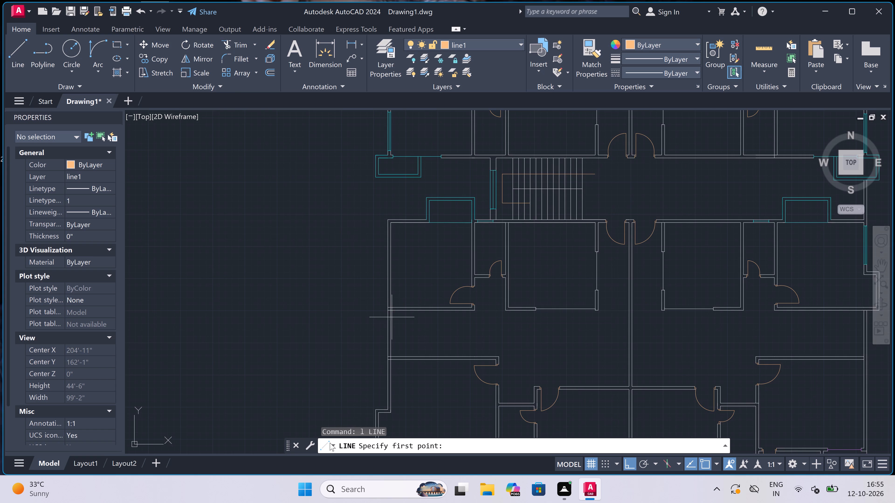
left_click(375, 405)
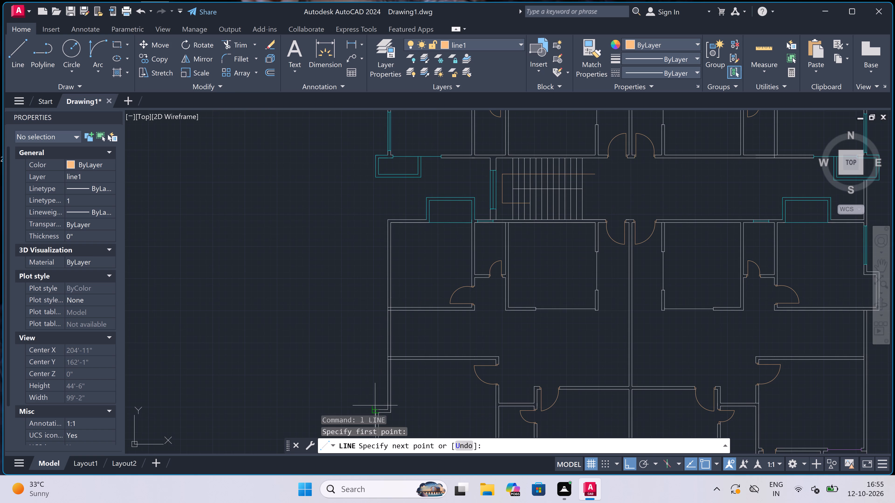
left_click(378, 214)
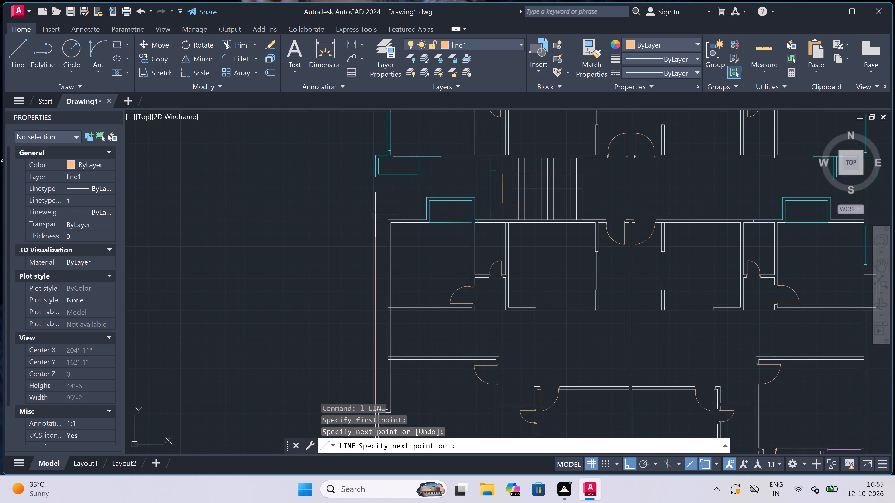
key("Escape")
Make layer 0 the current layer.
double_click(672, 40)
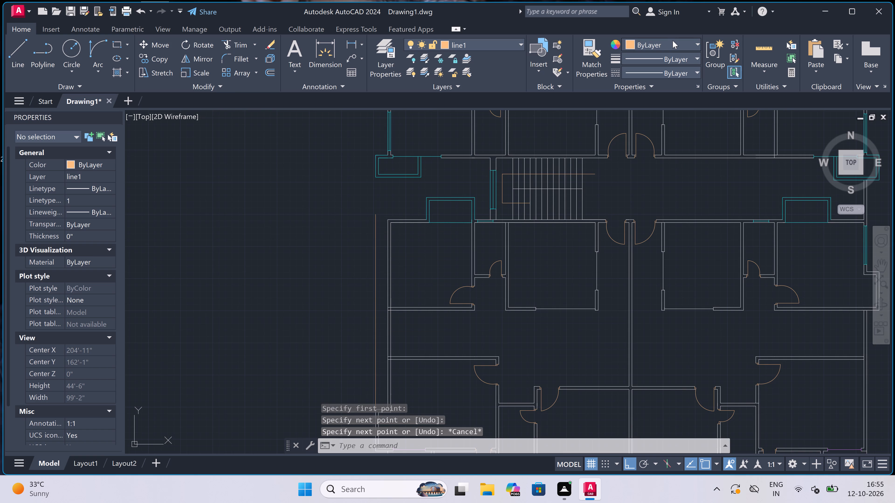
left_click(513, 39)
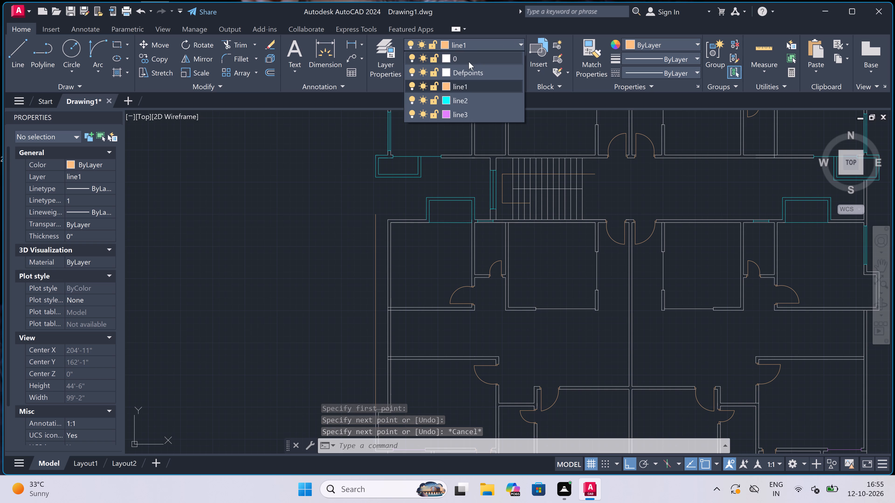
left_click(471, 60)
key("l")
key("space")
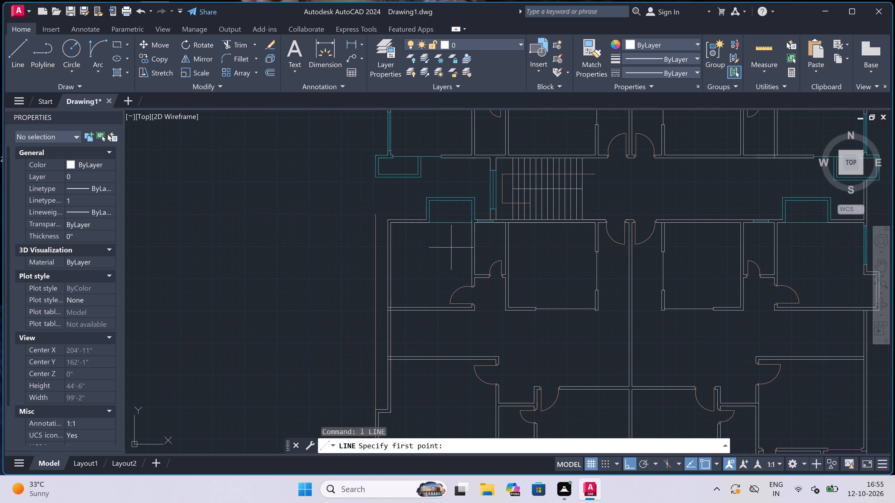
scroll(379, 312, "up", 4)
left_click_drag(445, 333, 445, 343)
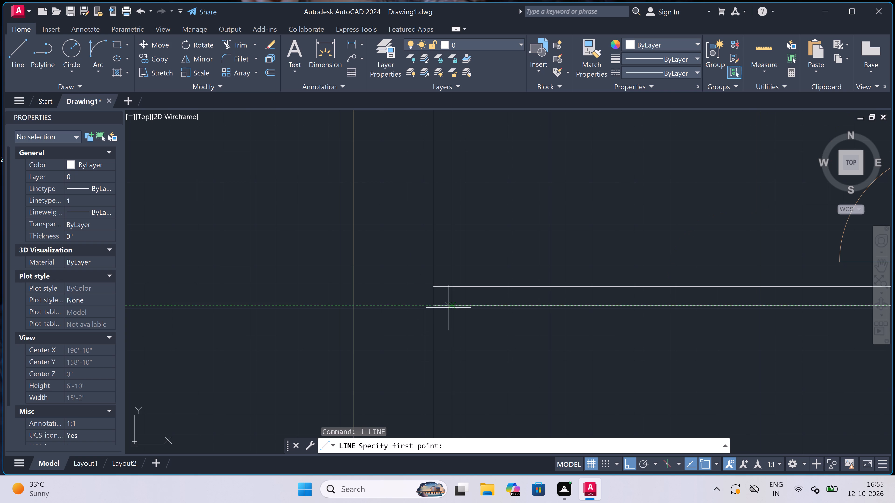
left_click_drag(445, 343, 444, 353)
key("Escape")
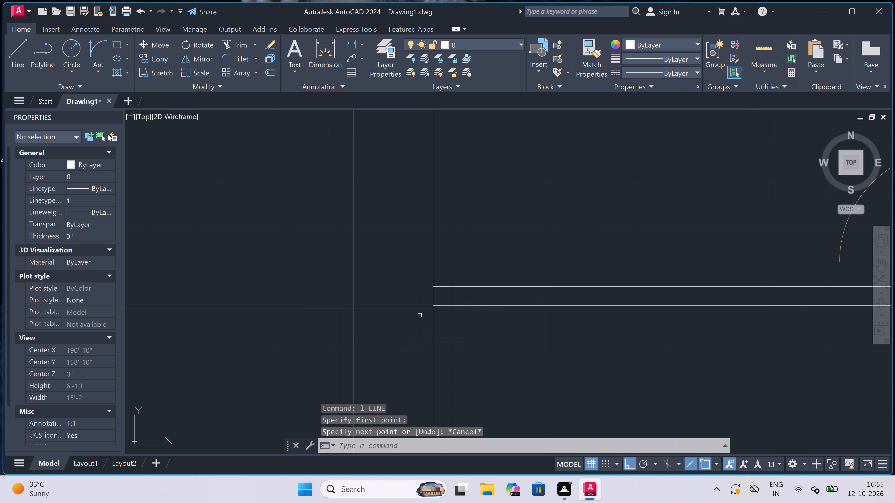
Draw the west room projection's outer outline from the southwest corner to the guide, 5' north, and back east to the west wall's inner face.
key("space")
double_click(431, 308)
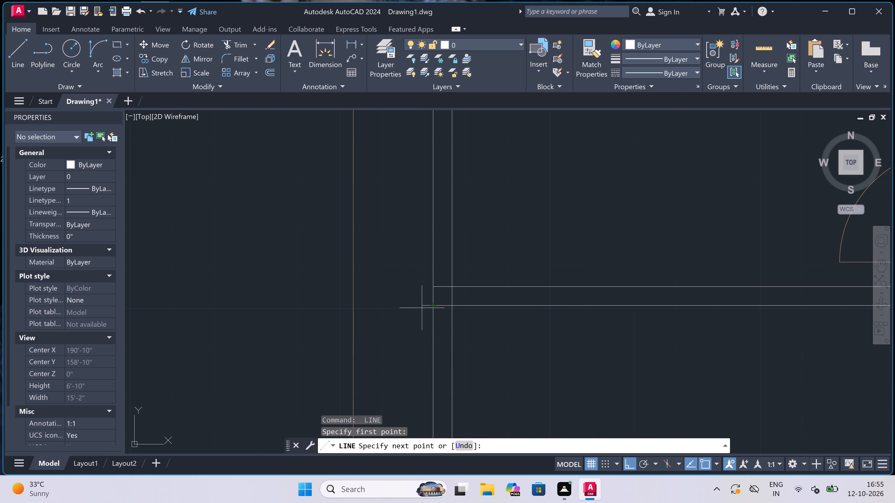
left_click(351, 307)
scroll(351, 307, "down", 3)
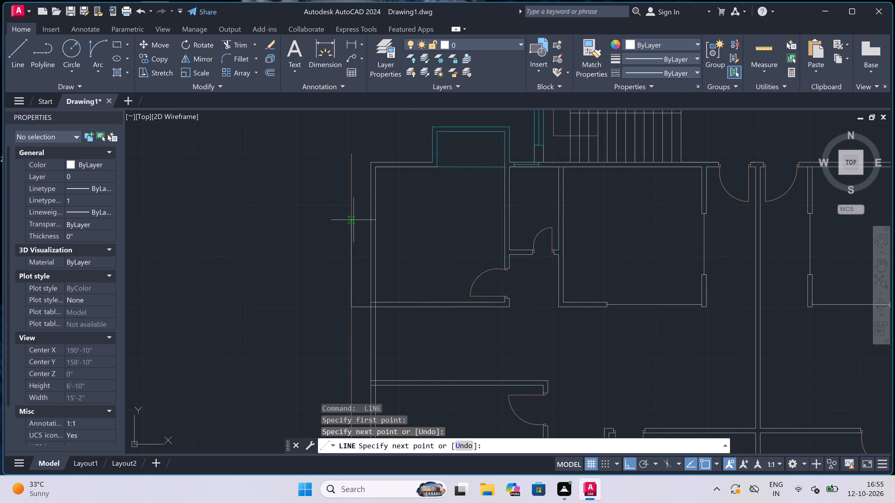
type("5'")
key("space")
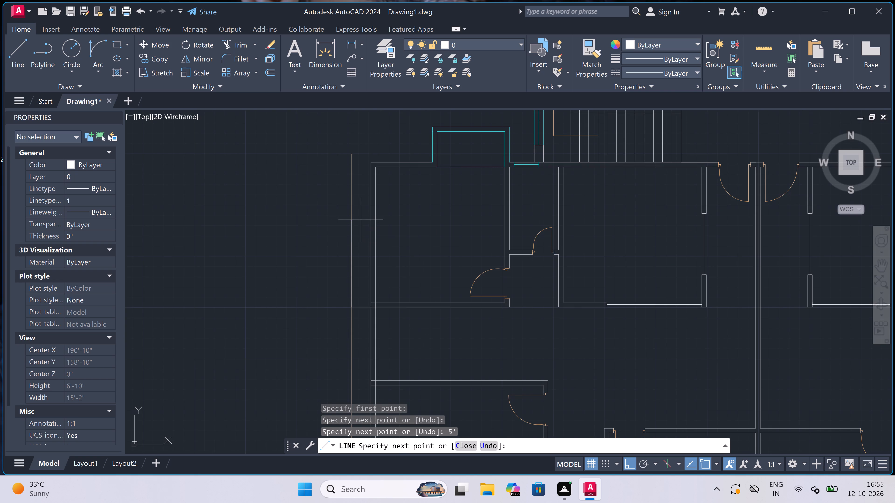
scroll(372, 221, "up", 2)
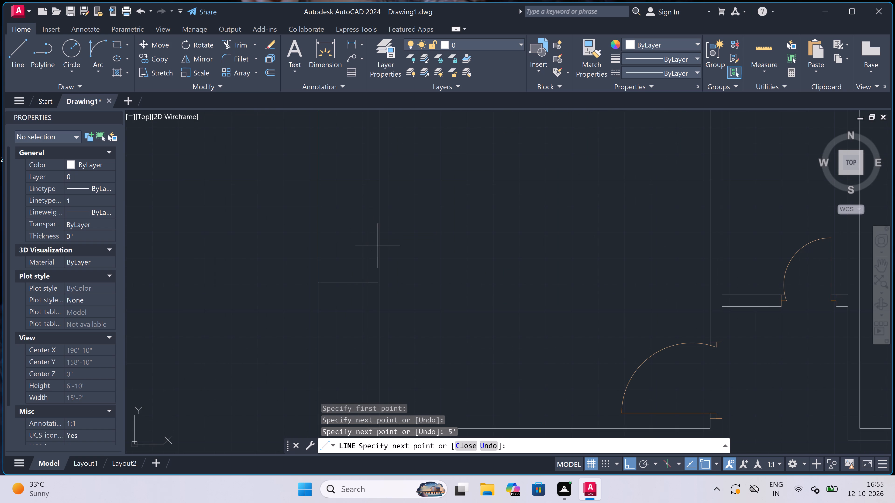
left_click(380, 282)
Draw the projection's inner wall outline, offset 4.5" from its north, west and south outer lines.
scroll(381, 280, "down", 1)
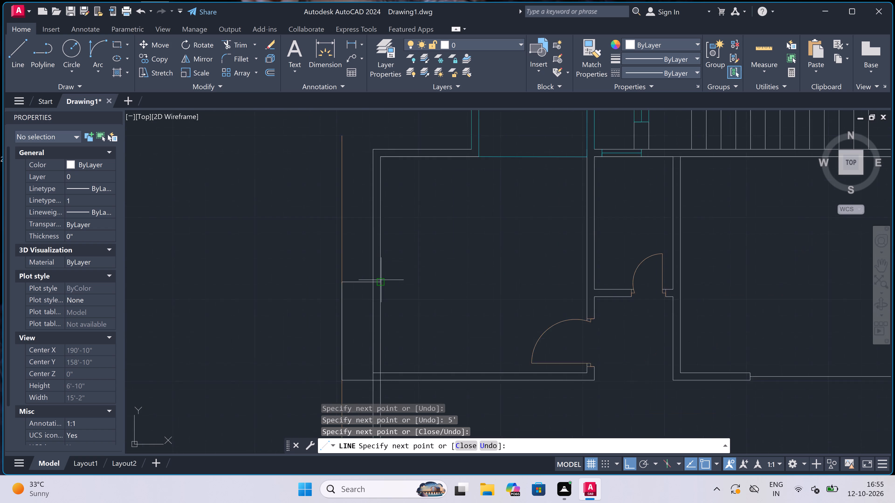
scroll(381, 280, "down", 1)
scroll(378, 283, "up", 3)
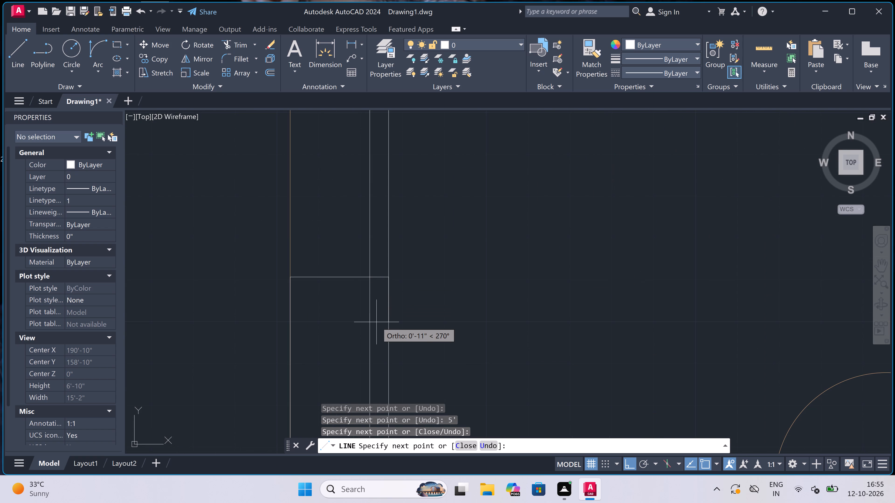
type("4.5\"")
key("space")
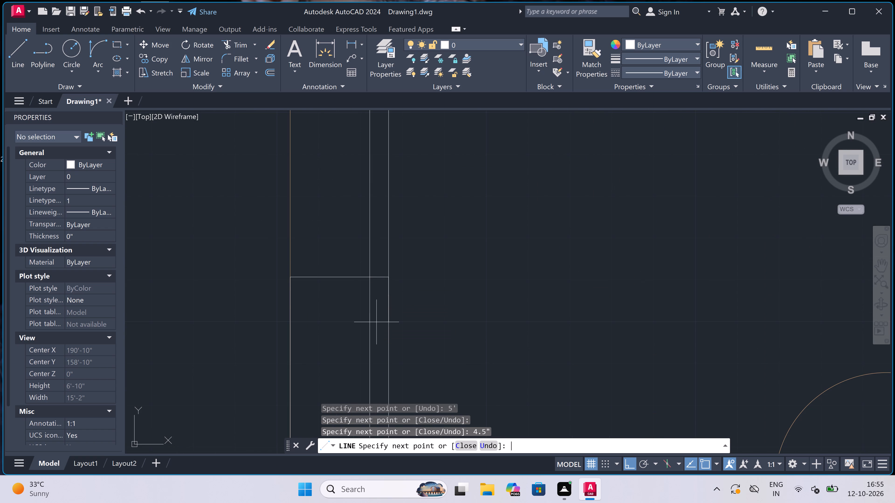
left_click(292, 299)
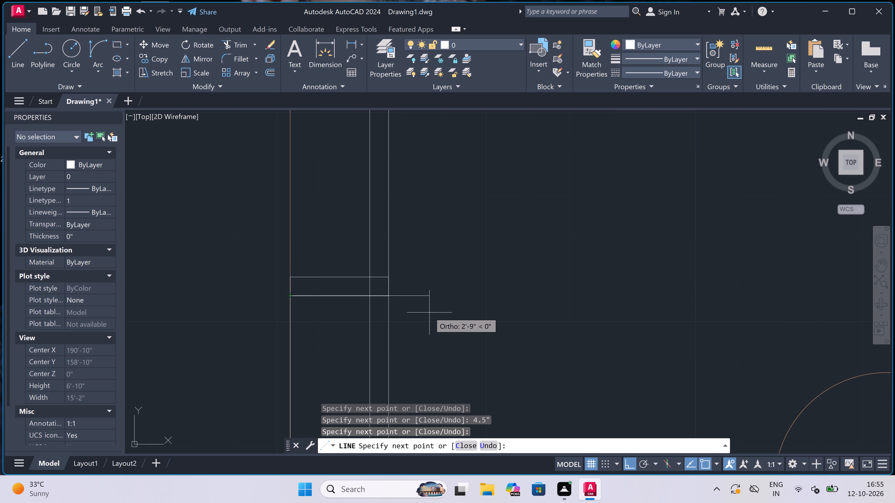
type("4.5\"")
key("space")
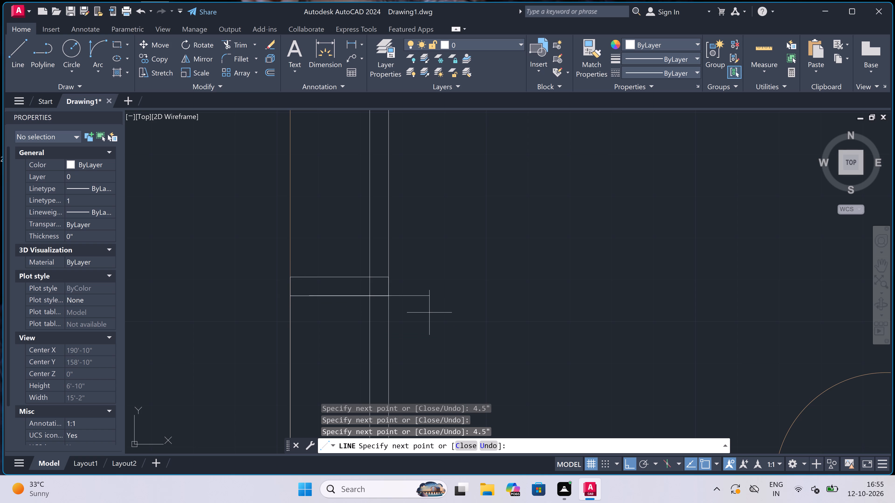
scroll(428, 225, "down", 2)
scroll(380, 344, "up", 3)
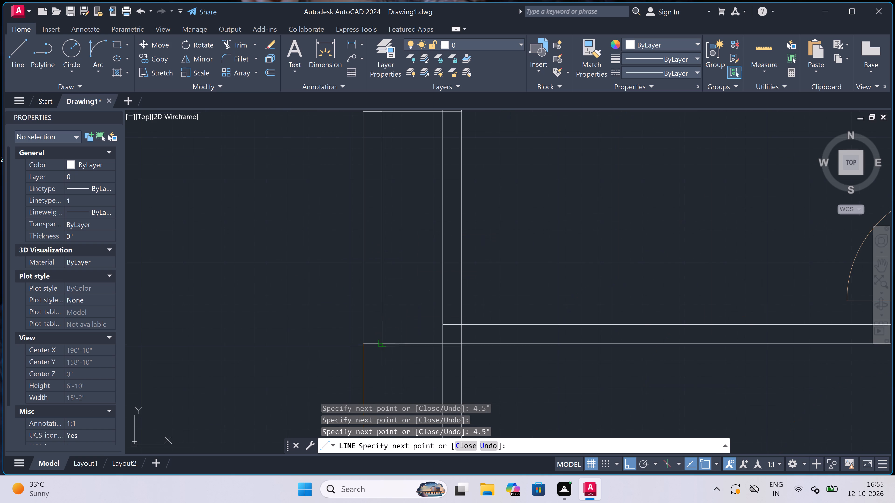
left_click(383, 341)
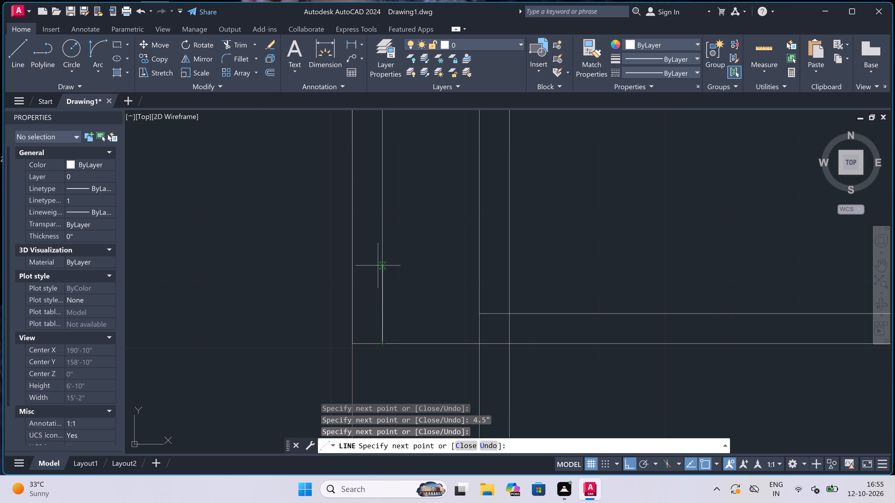
type("4.5\"")
key("space")
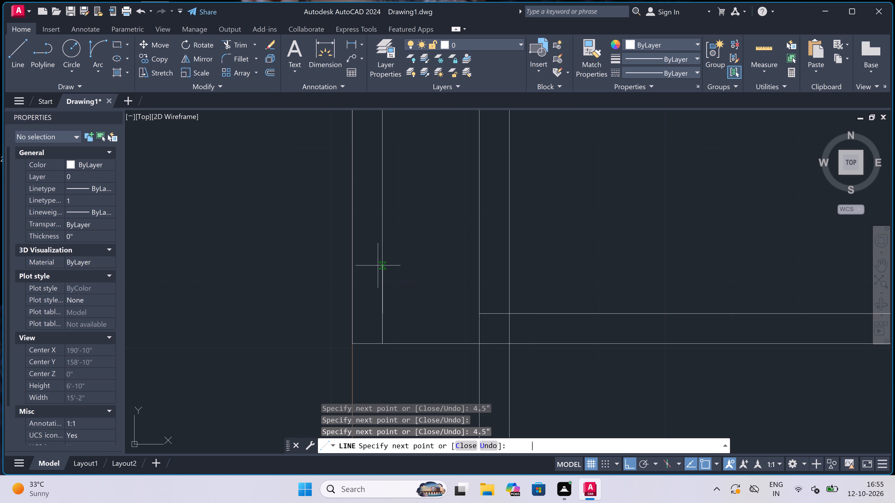
left_click(480, 316)
key("Escape")
Trim the west wall lines crossing the room's south wall and the short stub at the projection's inner southwest corner.
key("t")
key("r")
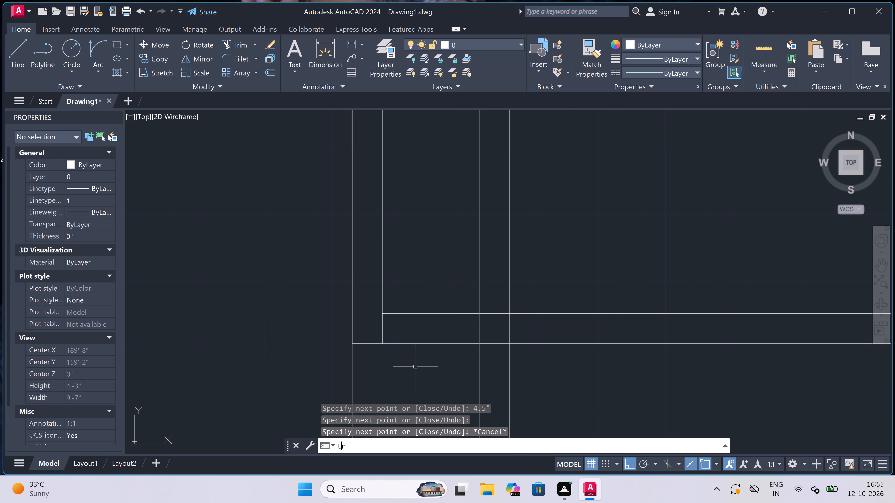
key("space")
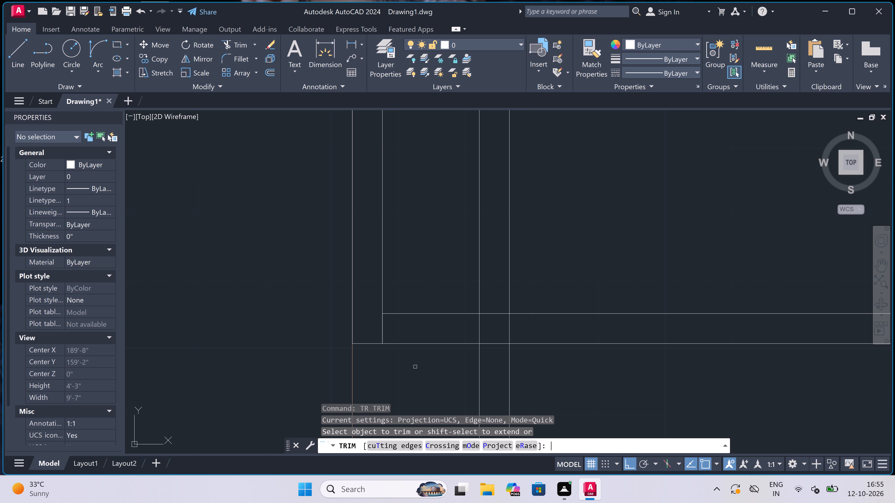
left_click(520, 329)
left_click_drag(518, 329, 515, 330)
left_click(374, 327)
left_click(378, 327)
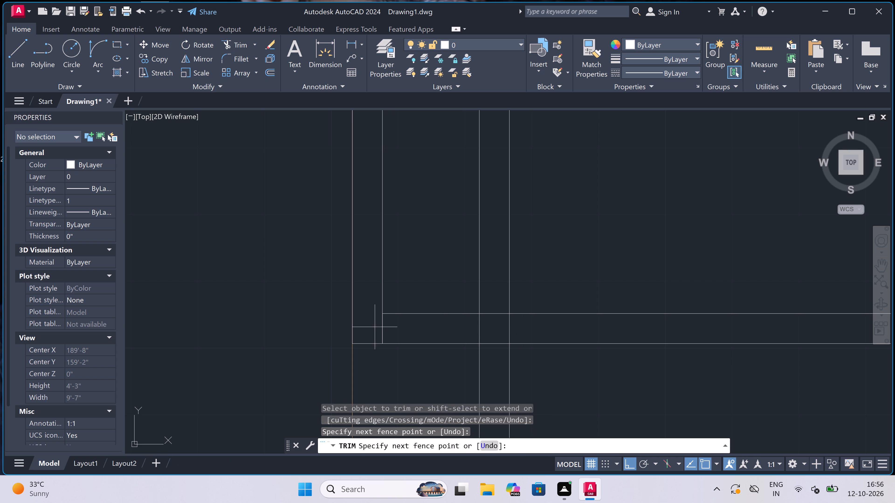
left_click(523, 328)
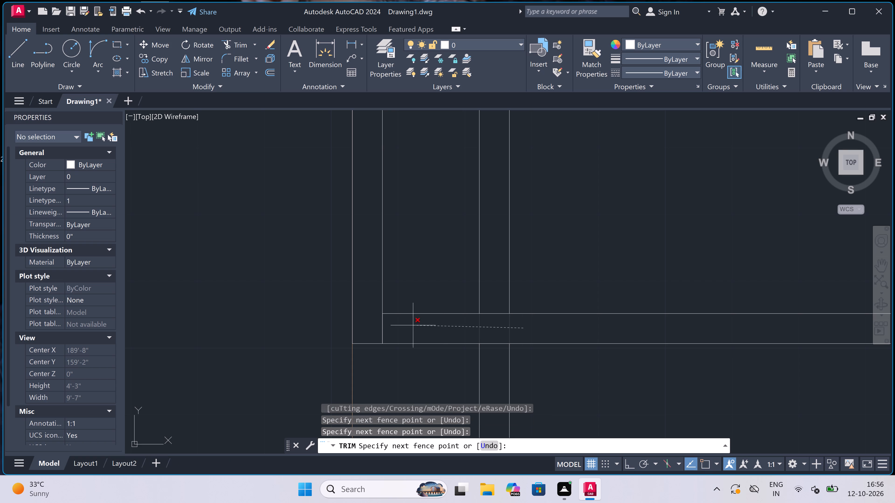
double_click(359, 329)
scroll(359, 329, "down", 4)
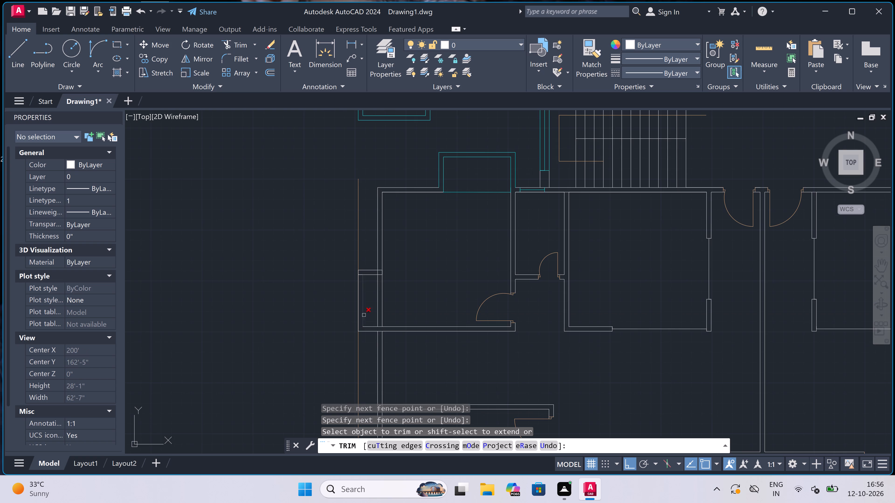
key("Escape")
Erase the vertical line1 guide west of the west room.
double_click(361, 221)
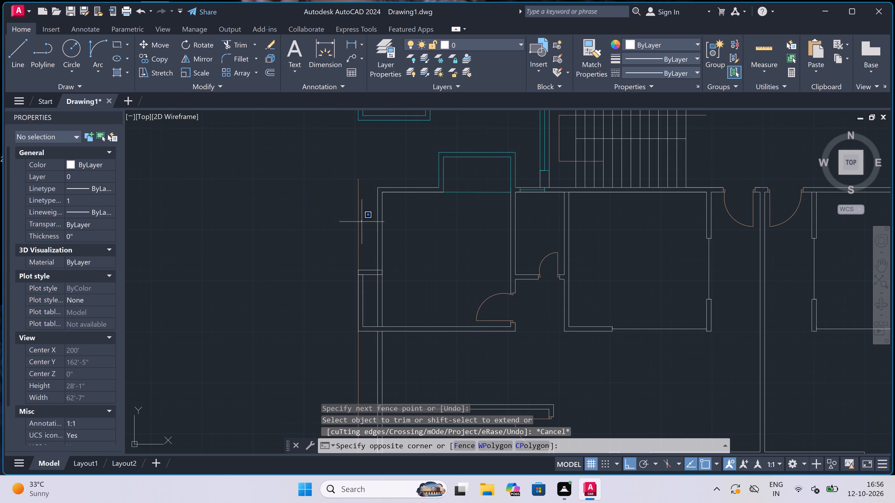
left_click(310, 232)
left_click(364, 214)
left_click_drag(364, 213, 358, 217)
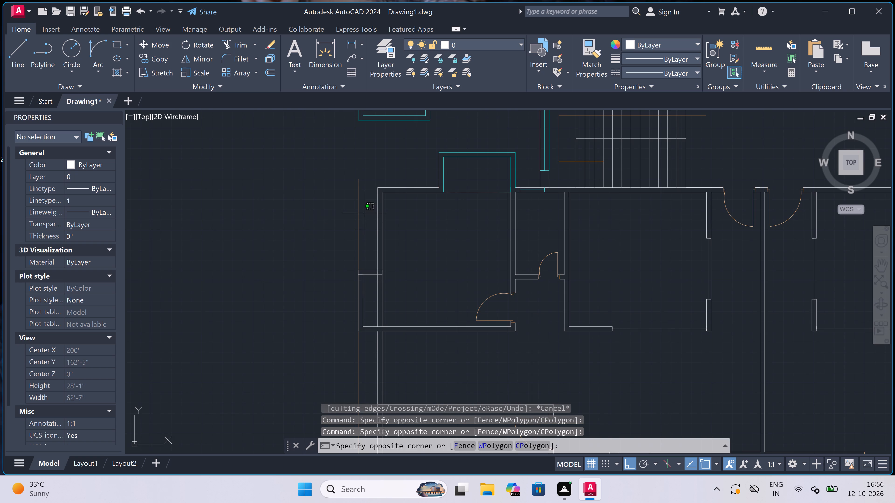
left_click(324, 236)
key("Delete")
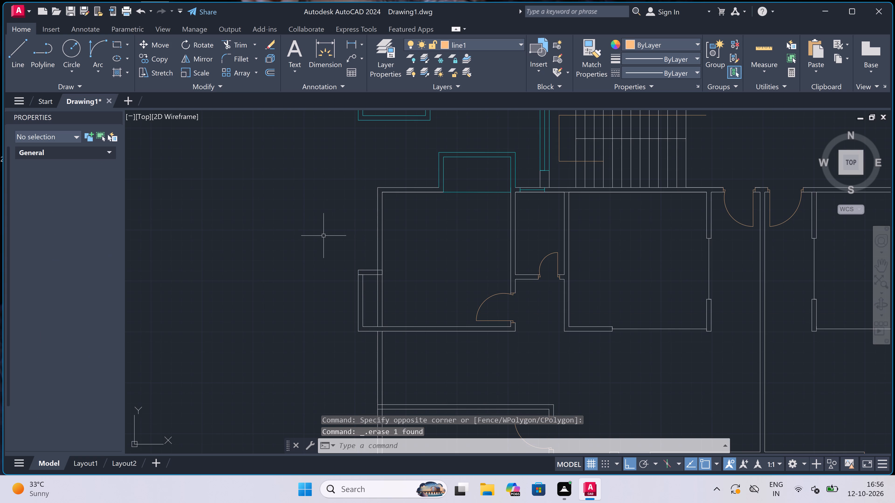
Trim the old west wall lines across the projection and the leftover segments at its north return to open it into the room.
scroll(348, 256, "up", 2)
scroll(353, 258, "down", 1)
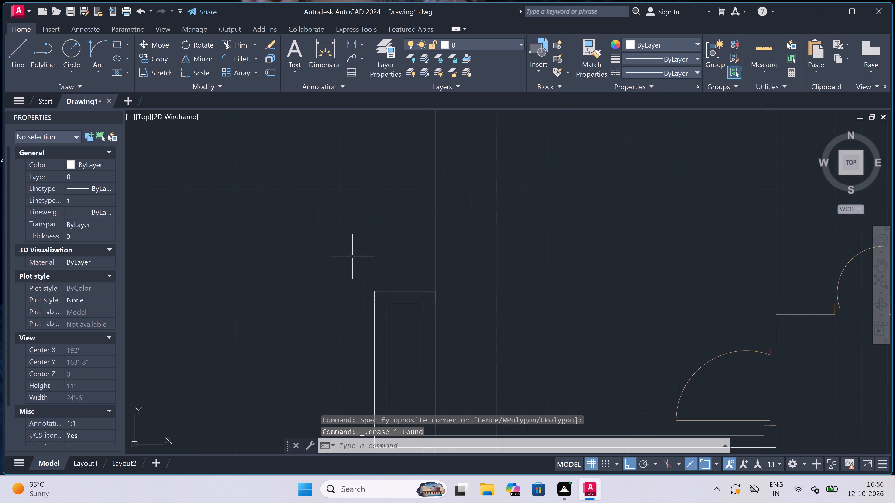
key("t")
key("r")
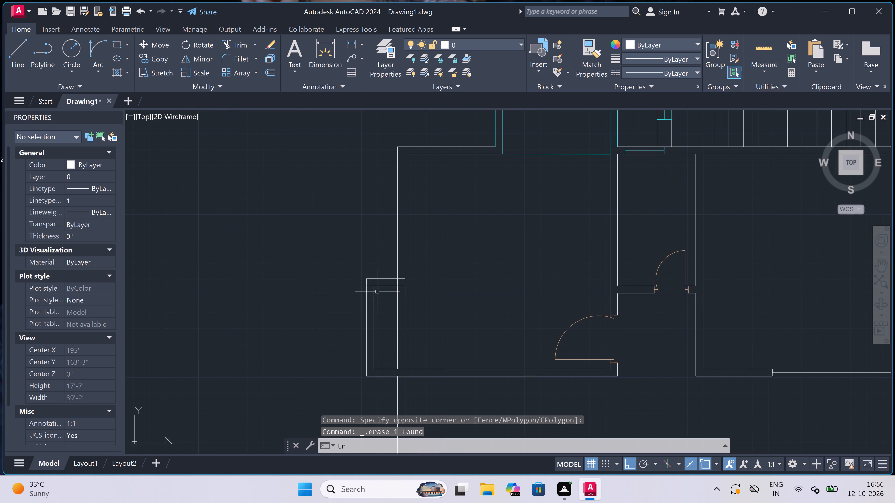
key("space")
scroll(383, 279, "up", 3)
left_click(454, 292)
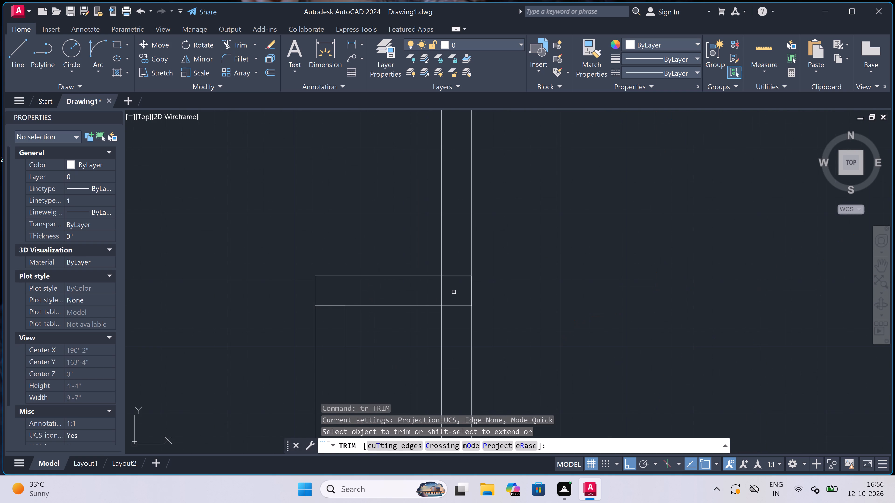
left_click(319, 298)
left_click_drag(319, 311, 319, 308)
left_click(323, 292)
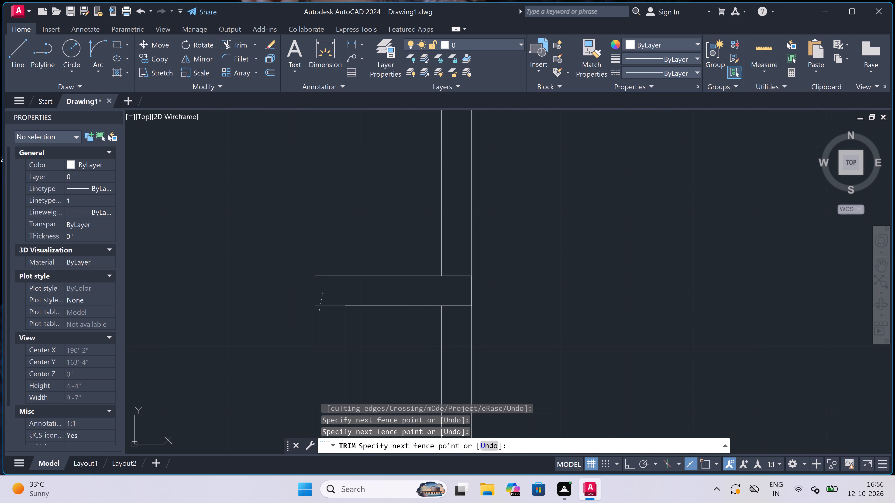
scroll(324, 291, "down", 4)
scroll(342, 316, "up", 1)
left_click_drag(329, 311, 332, 311)
left_click(368, 303)
scroll(341, 268, "up", 3)
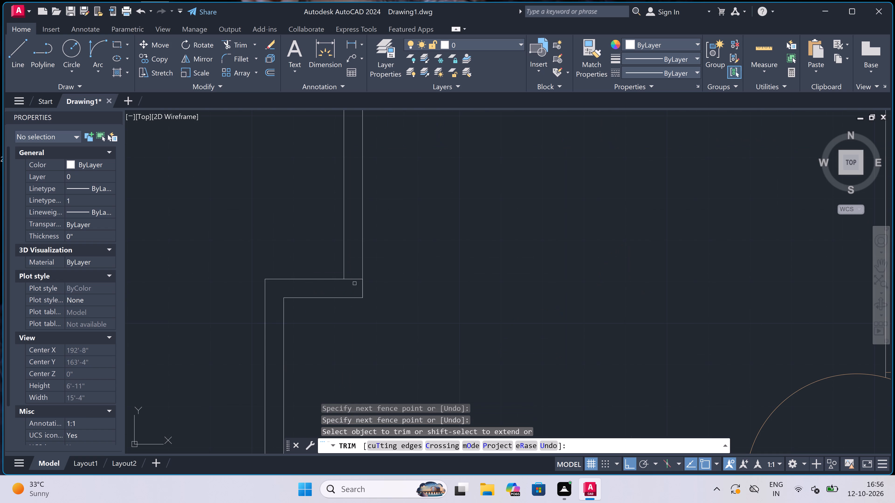
left_click(355, 285)
left_click(354, 251)
scroll(354, 251, "down", 4)
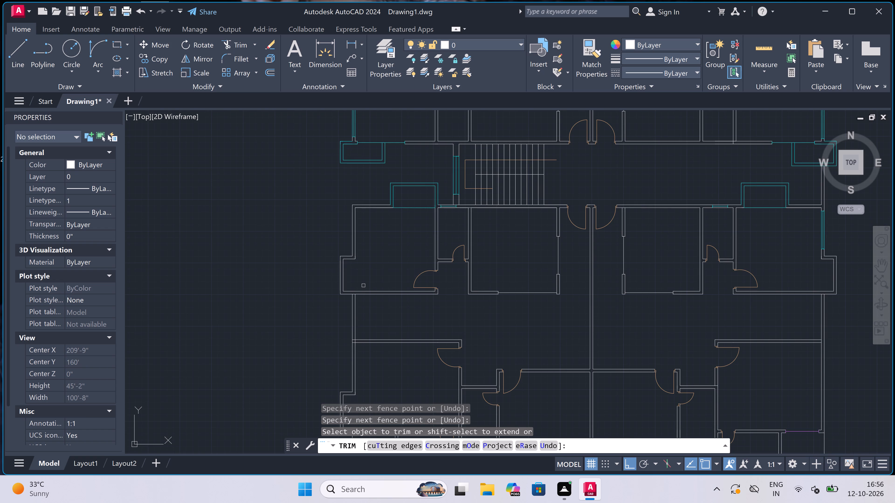
key("Escape")
Make line2 the current layer.
scroll(362, 284, "down", 2)
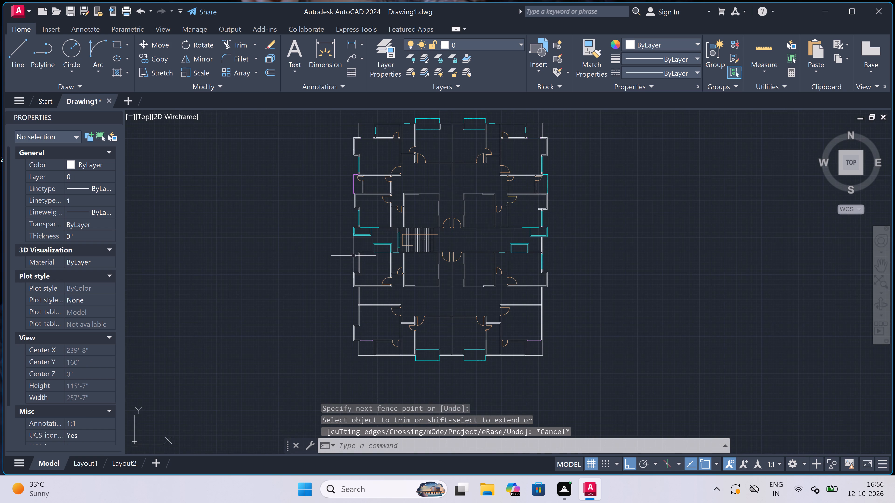
scroll(354, 256, "up", 2)
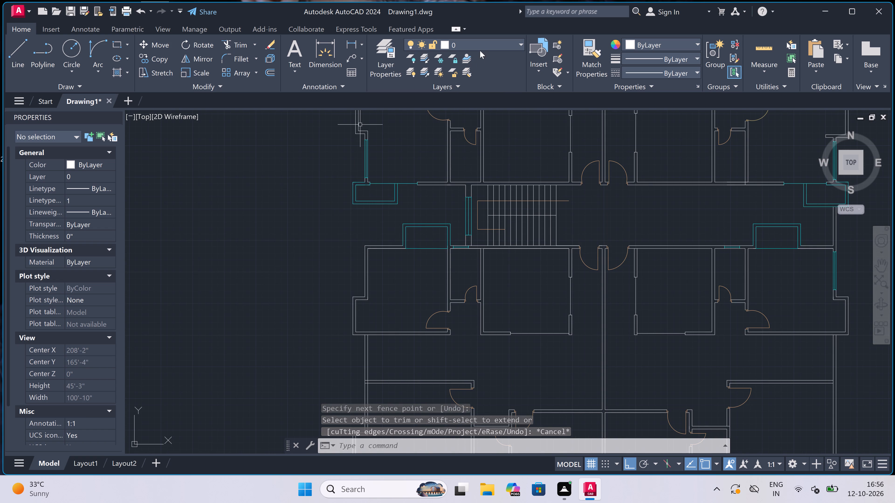
left_click(482, 44)
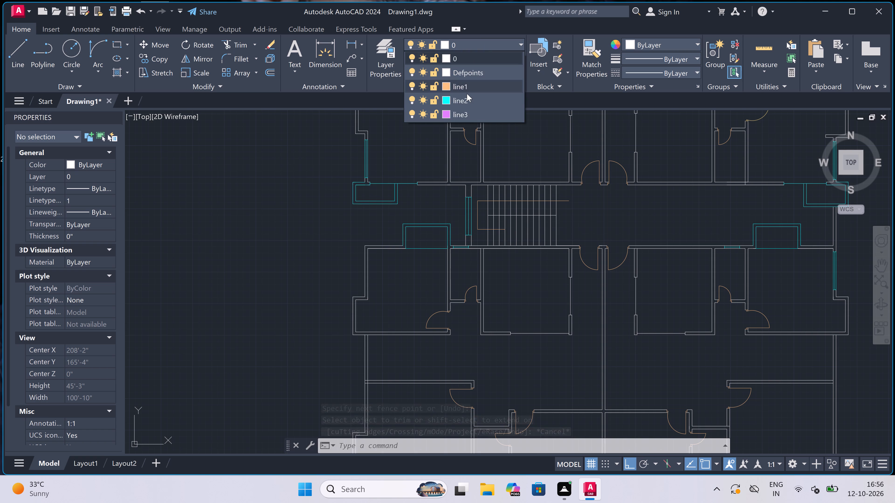
left_click(466, 99)
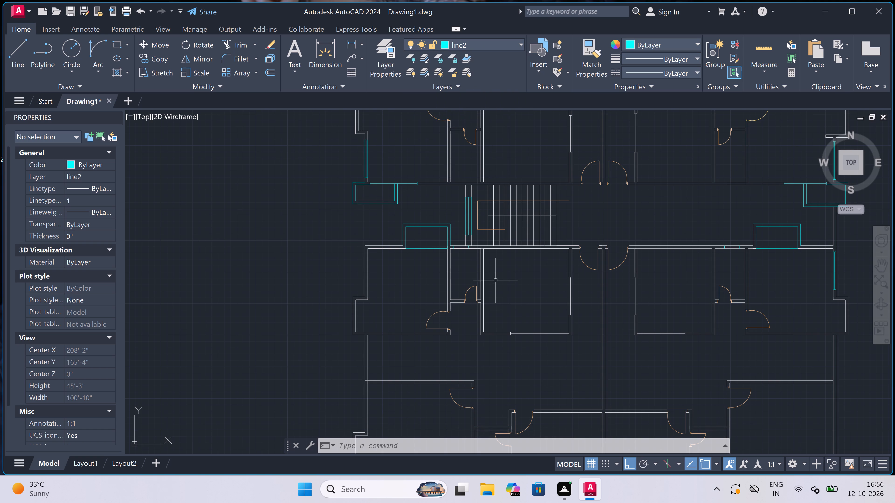
Draw a 5' window centre line northward in the west room's outer wall, just above the projection, with end lines across the wall.
key("l")
key("space")
scroll(405, 275, "up", 2)
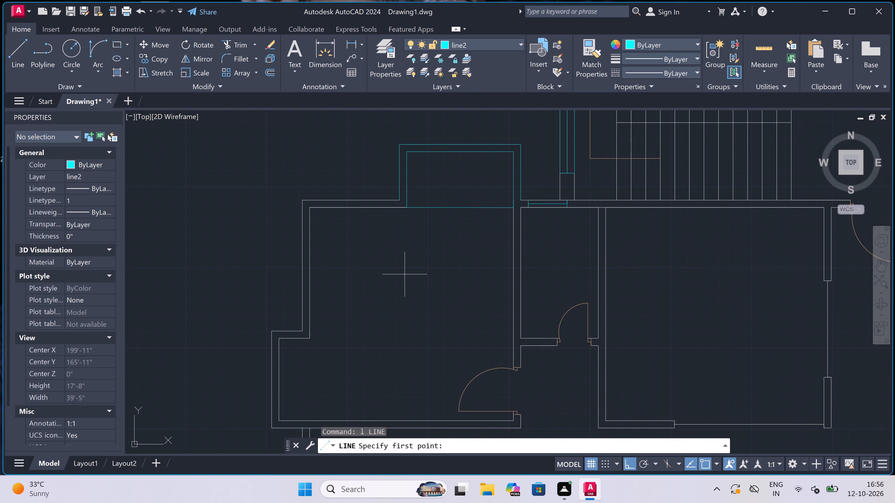
scroll(312, 302, "up", 1)
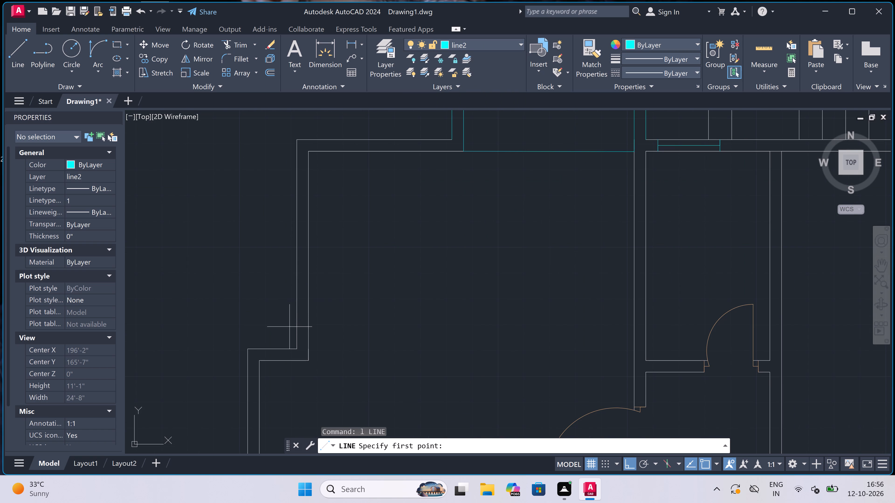
left_click(296, 329)
left_click(303, 330)
scroll(292, 326, "up", 2)
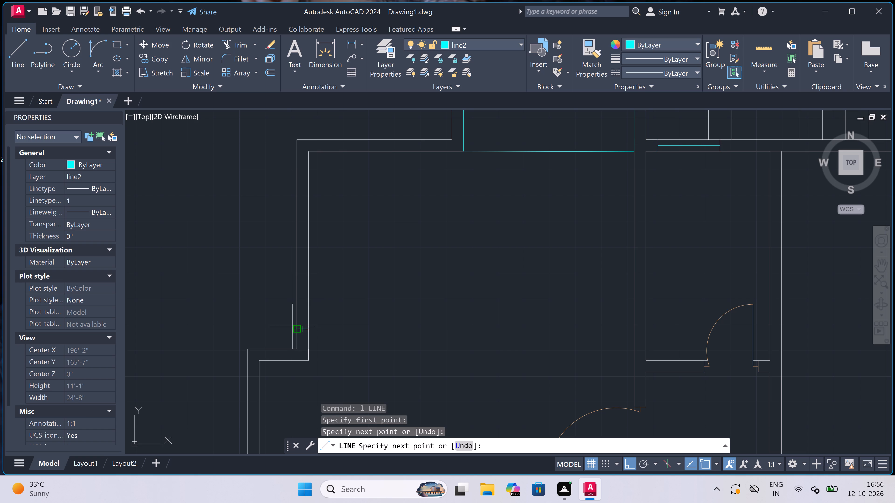
left_click_drag(319, 334, 319, 331)
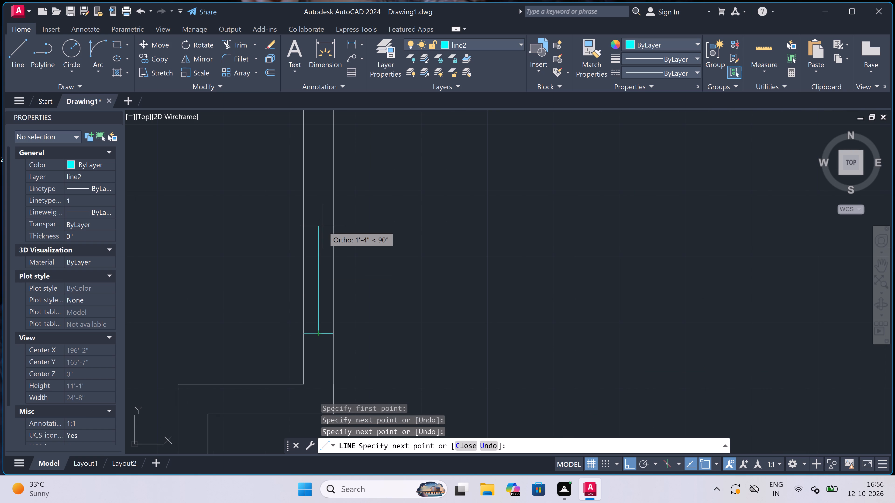
type("5'")
key("space")
scroll(320, 224, "down", 3)
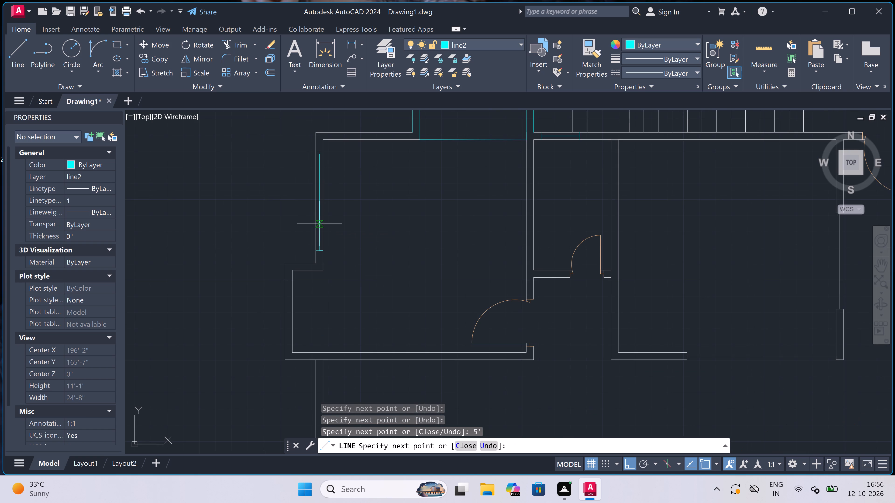
scroll(300, 154, "up", 3)
scroll(323, 138, "up", 2)
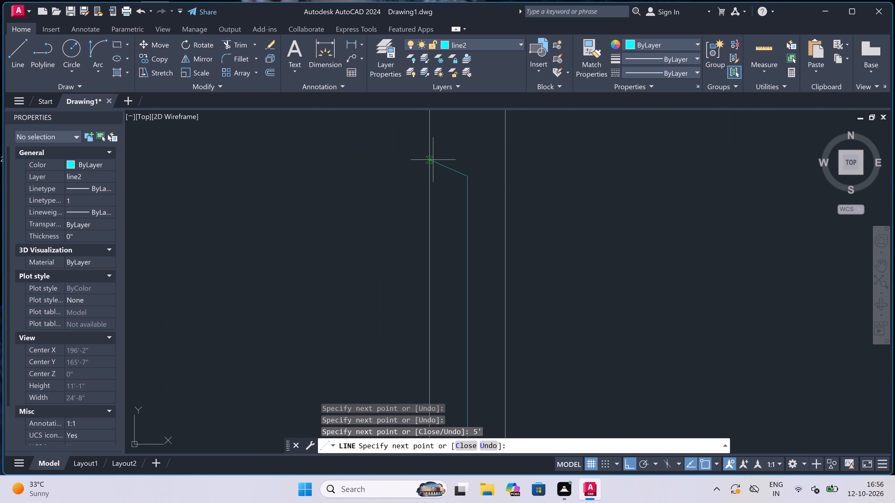
left_click(427, 180)
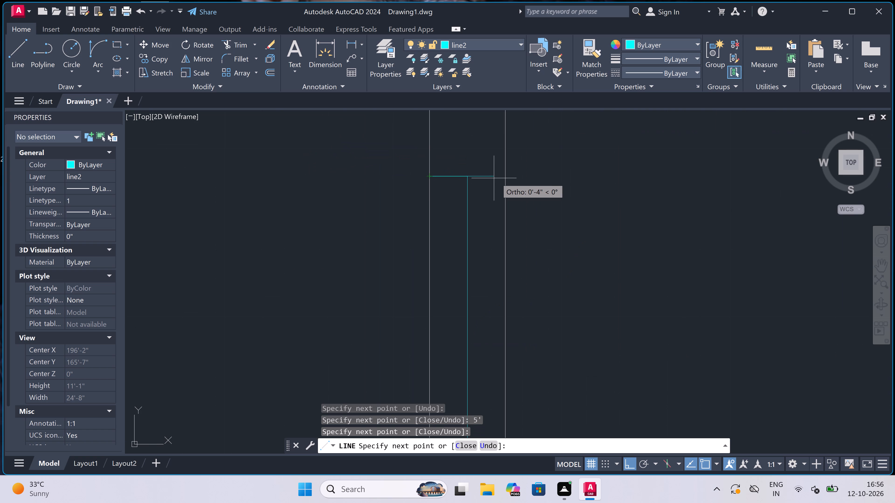
left_click(504, 178)
key("Escape")
Trim the inner and outer wall faces between the 5' window's end lines, leaving the wall stubs beyond them intact.
key("t")
key("r")
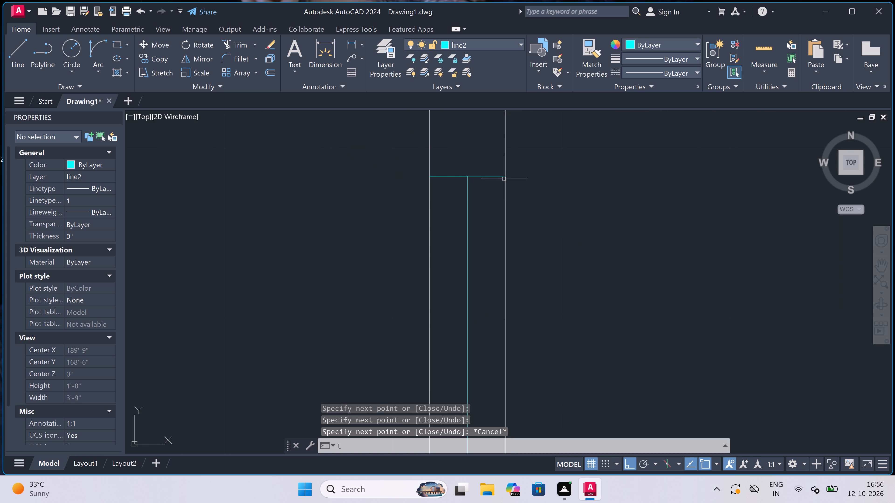
key("space")
scroll(502, 212, "down", 4)
left_click(504, 223)
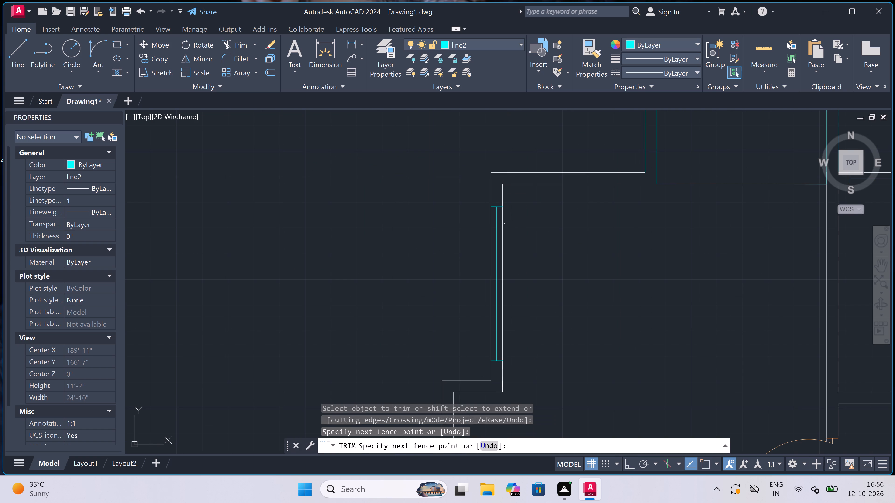
scroll(502, 223, "up", 2)
left_click(499, 224)
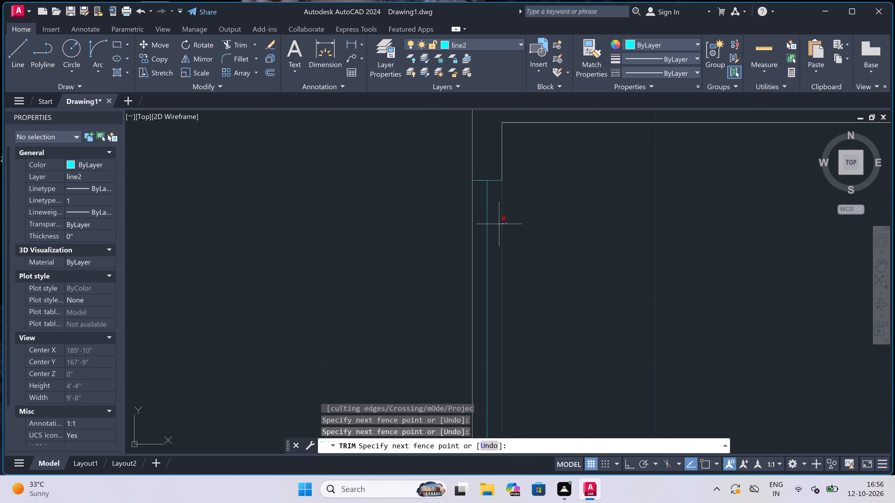
scroll(475, 208, "down", 2)
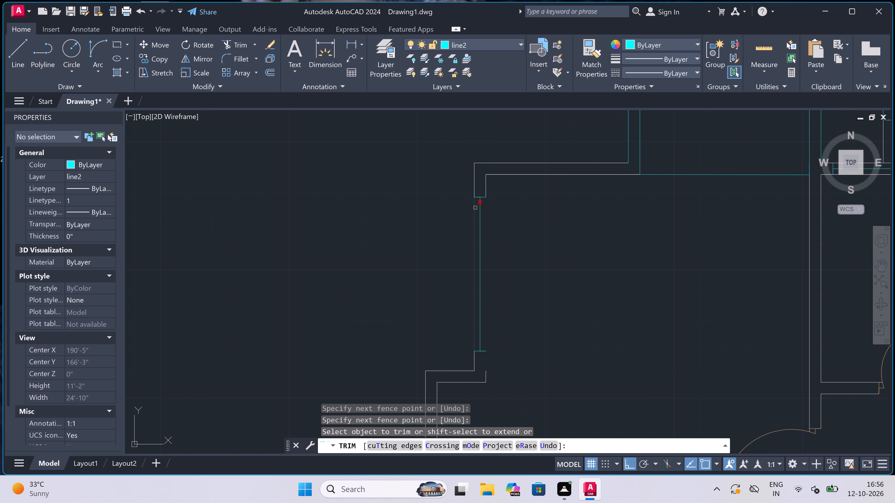
key("ctrl+z")
scroll(477, 212, "down", 4)
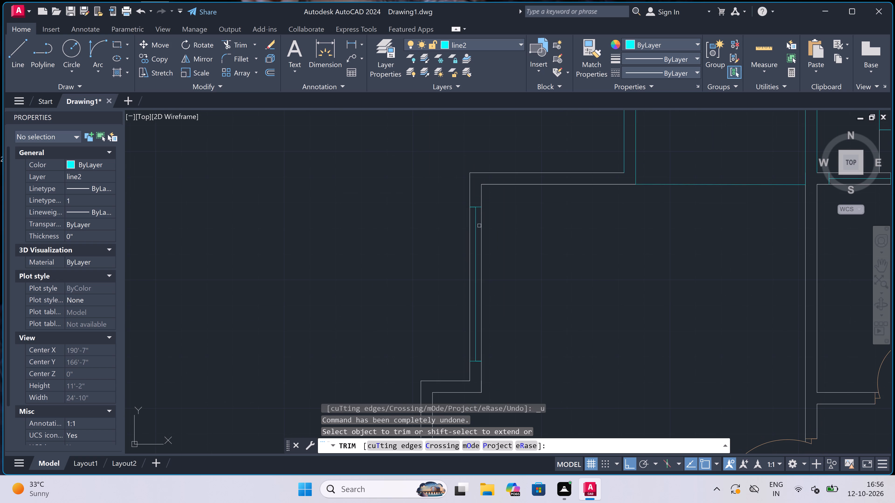
left_click(484, 228)
left_click(477, 230)
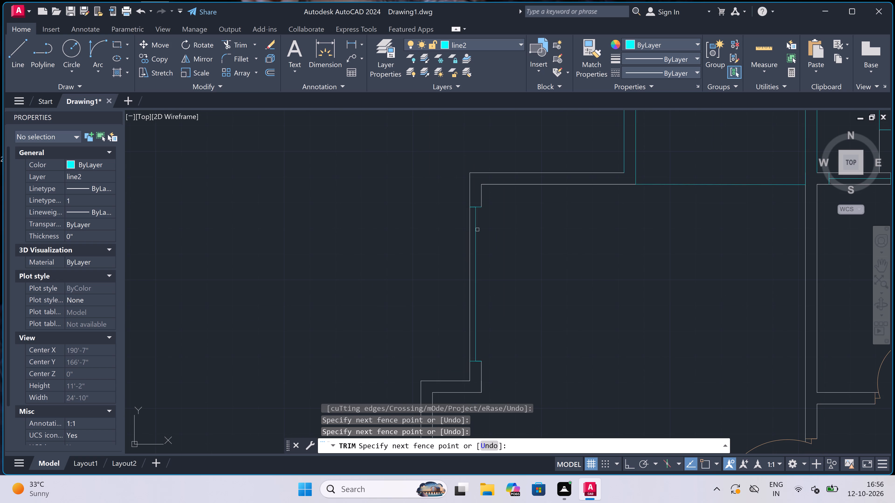
double_click(471, 229)
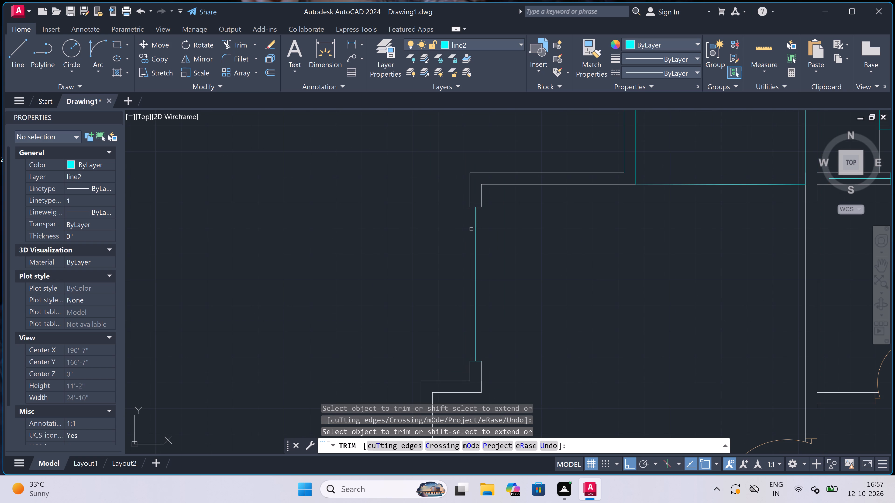
scroll(439, 224, "down", 4)
scroll(460, 219, "up", 1)
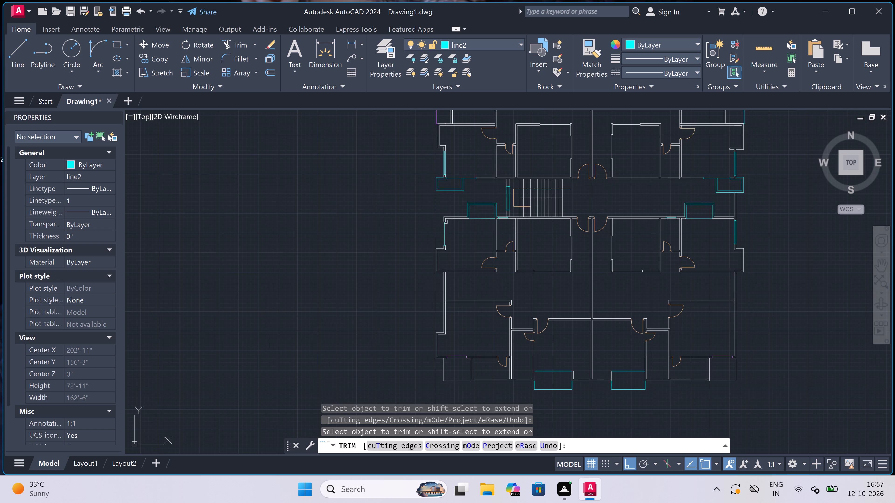
scroll(459, 219, "up", 2)
key("Escape")
Draw the window's inner and outer face lines between the wall ends on both sides of the 5' centre line.
key("l")
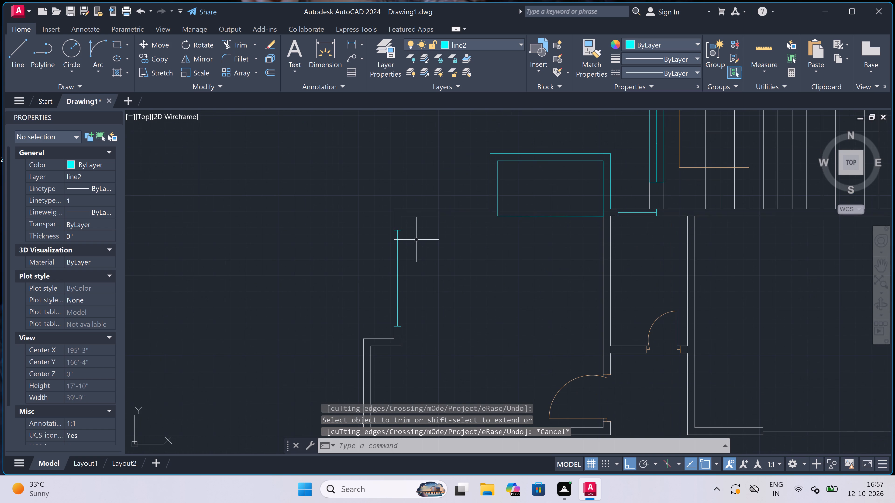
key("space")
scroll(402, 236, "up", 1)
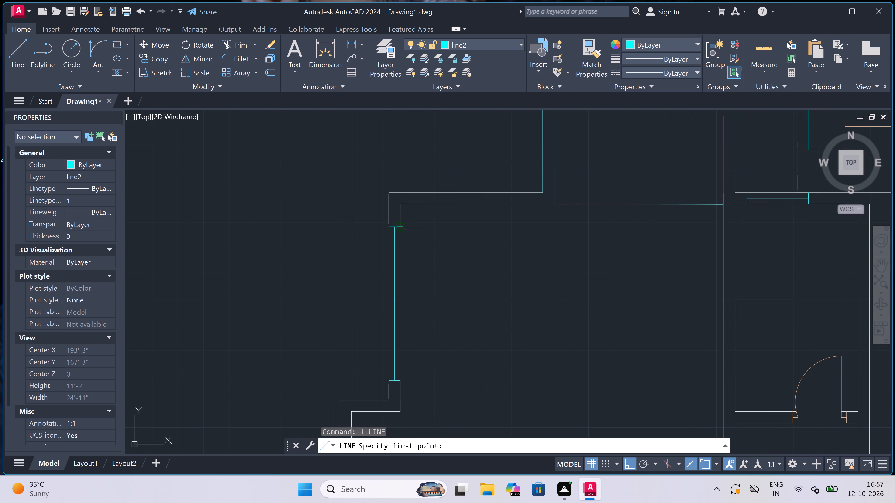
left_click(403, 228)
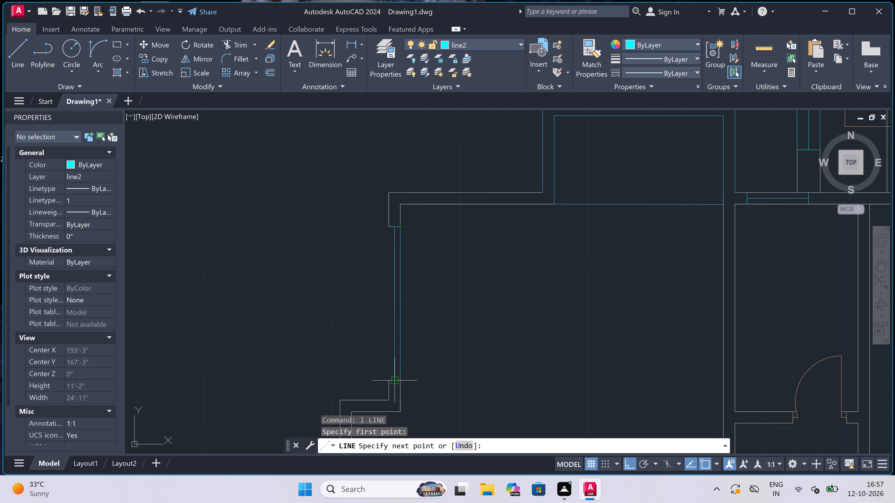
left_click(403, 379)
key("Escape")
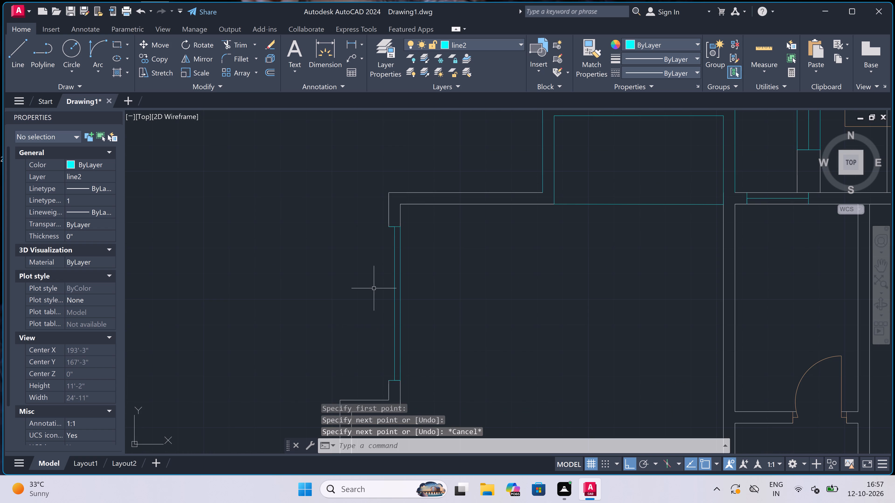
key("space")
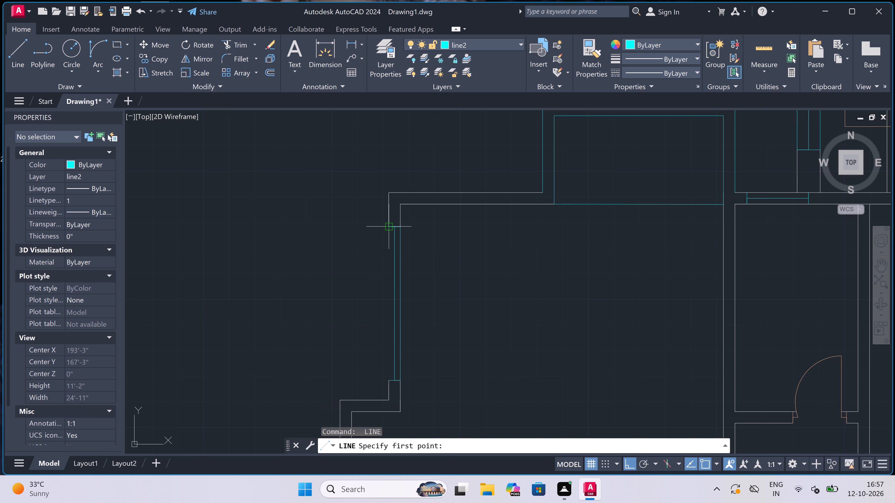
left_click_drag(388, 226, 388, 230)
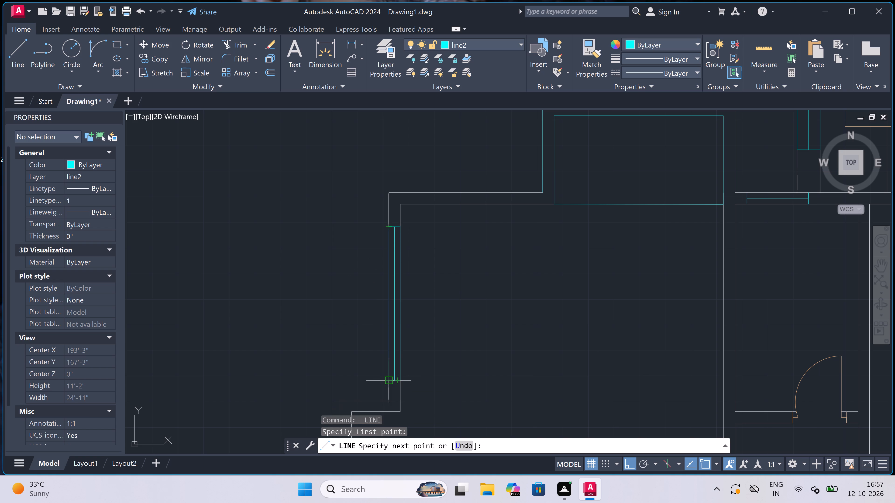
left_click(387, 382)
key("Escape")
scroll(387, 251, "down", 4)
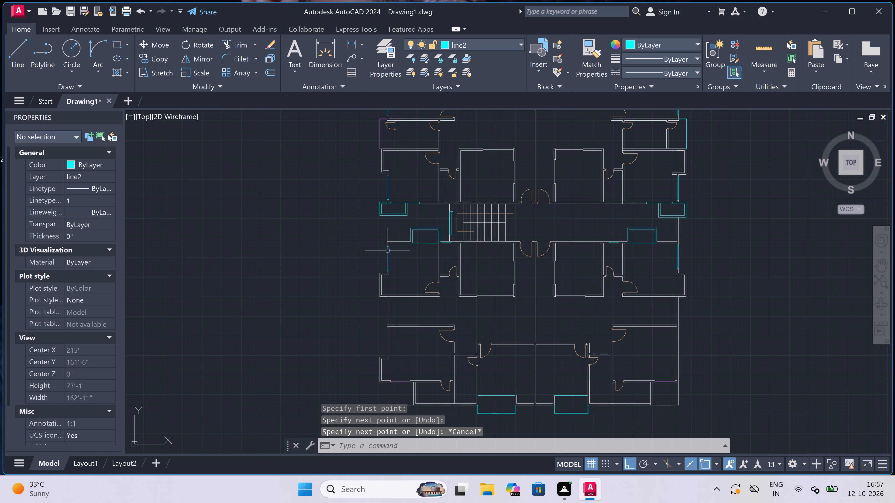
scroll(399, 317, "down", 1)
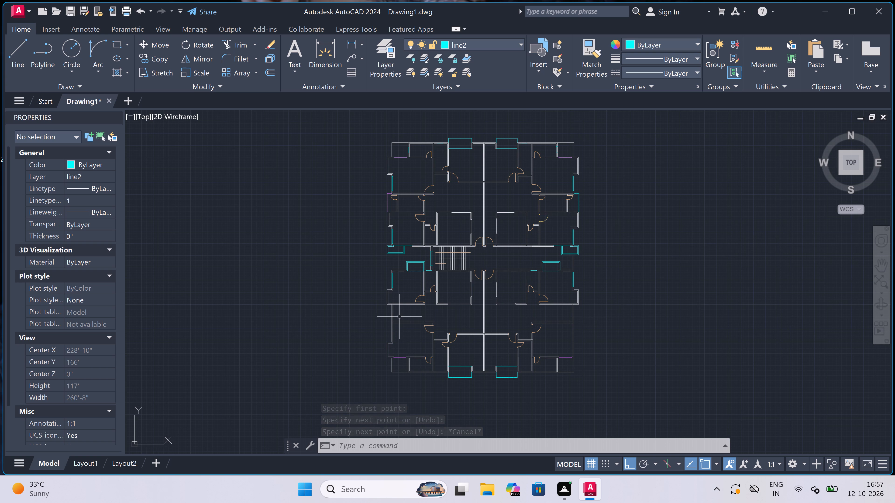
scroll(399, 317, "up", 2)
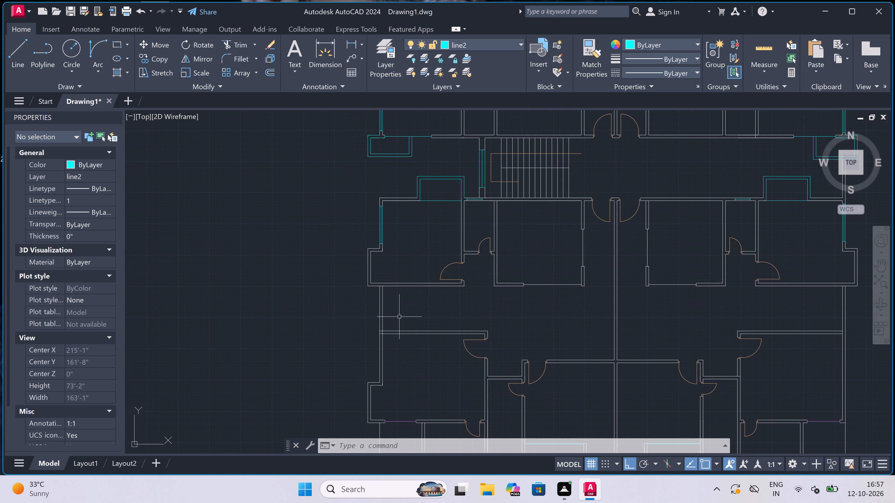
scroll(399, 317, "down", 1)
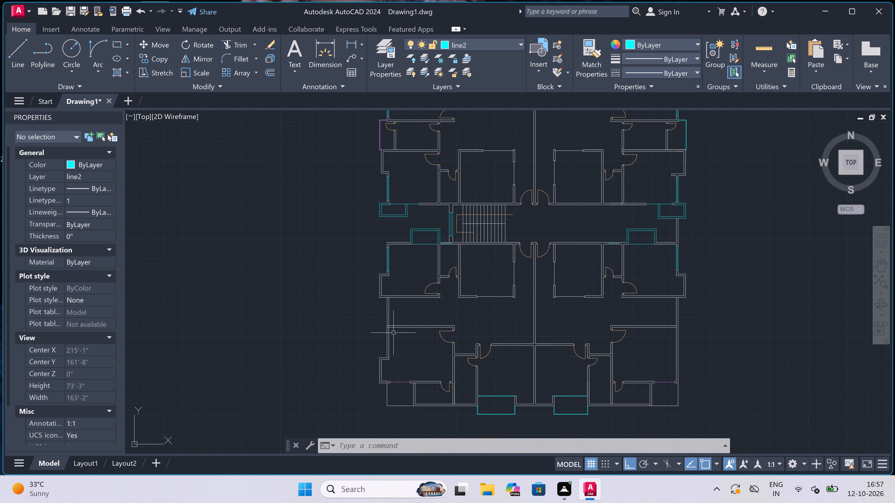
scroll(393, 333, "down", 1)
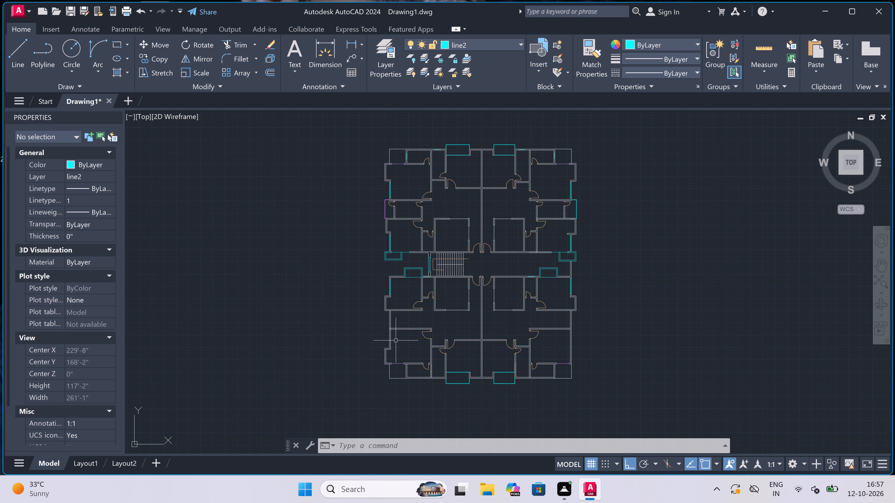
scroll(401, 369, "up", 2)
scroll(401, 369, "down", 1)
Draw a 2' window centre line northward in the partition east of the southwest corner space, with end lines across the wall.
scroll(408, 380, "up", 3)
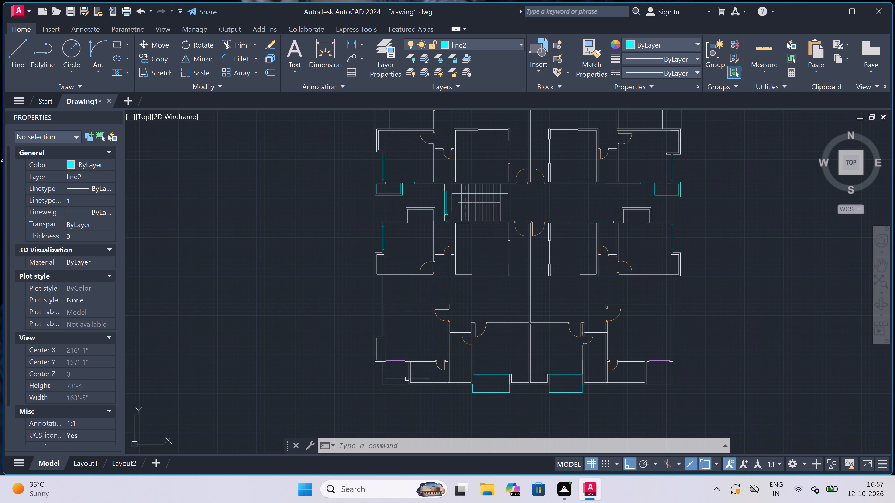
scroll(409, 389, "up", 2)
key("space")
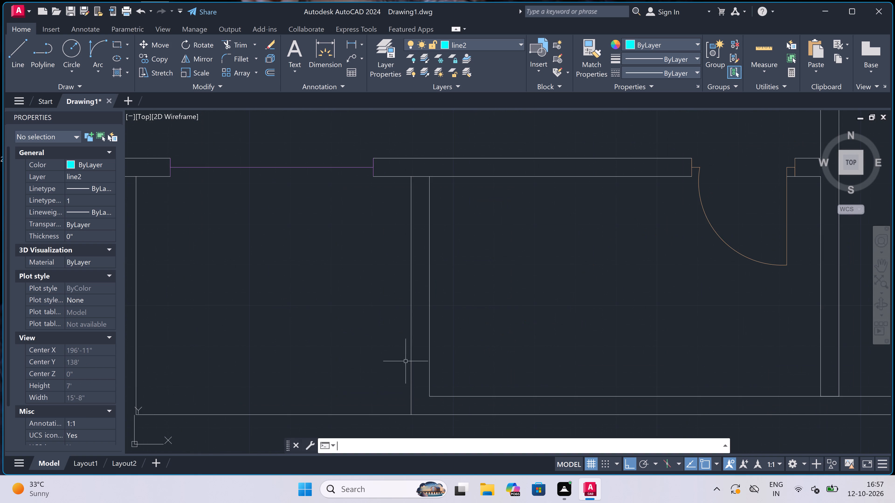
left_click(410, 360)
left_click(424, 361)
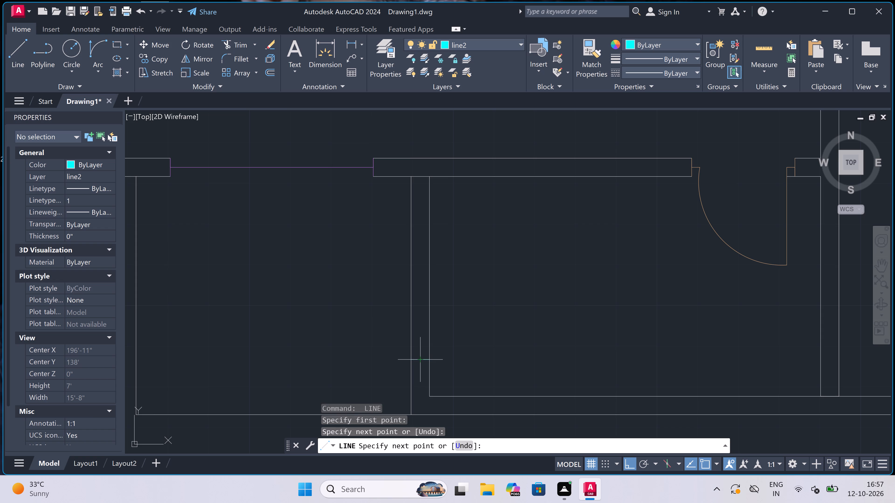
left_click(420, 362)
key("2")
key("apostrophe")
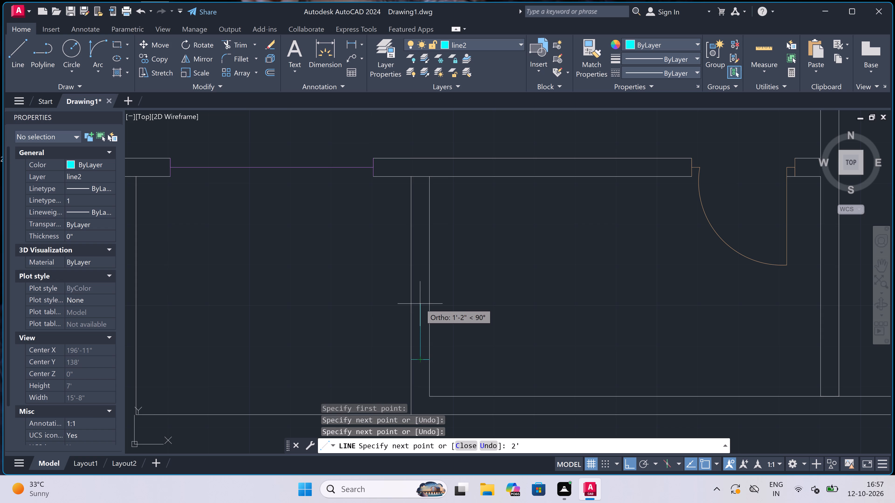
key("space")
left_click(409, 264)
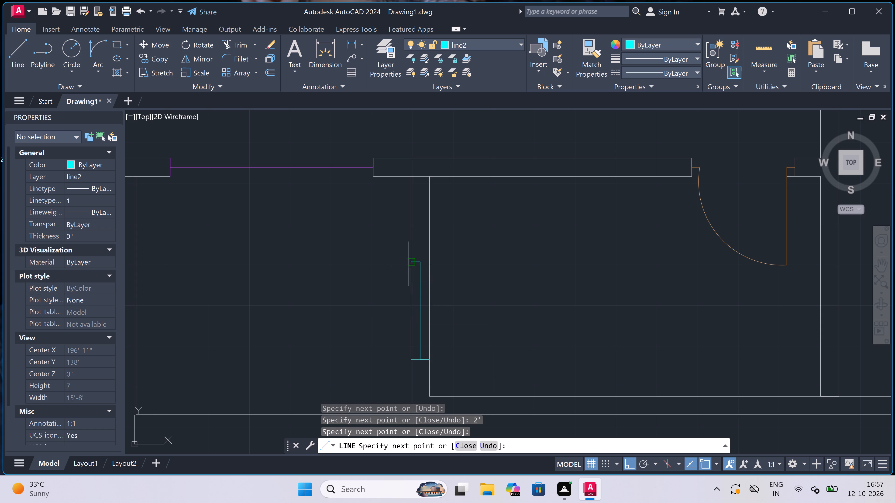
double_click(427, 264)
key("Escape")
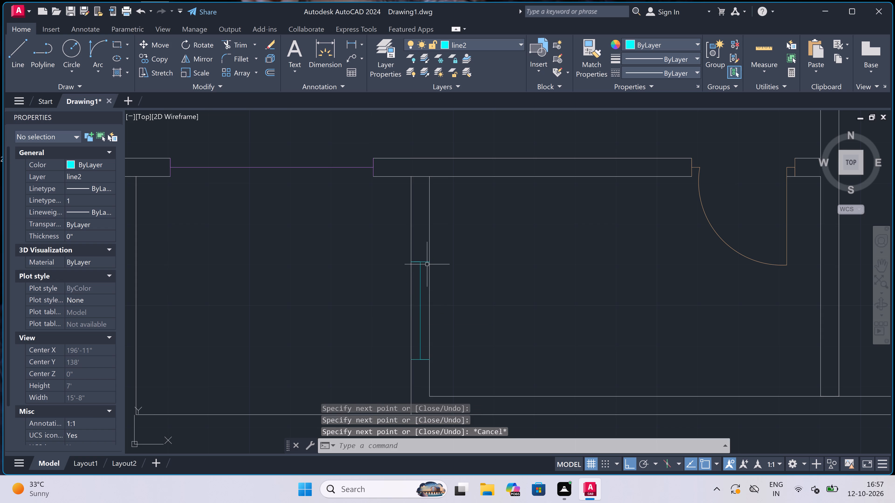
Trim both faces of the partition between the 2' window's end lines.
key("t")
key("r")
key("space")
left_click(430, 295)
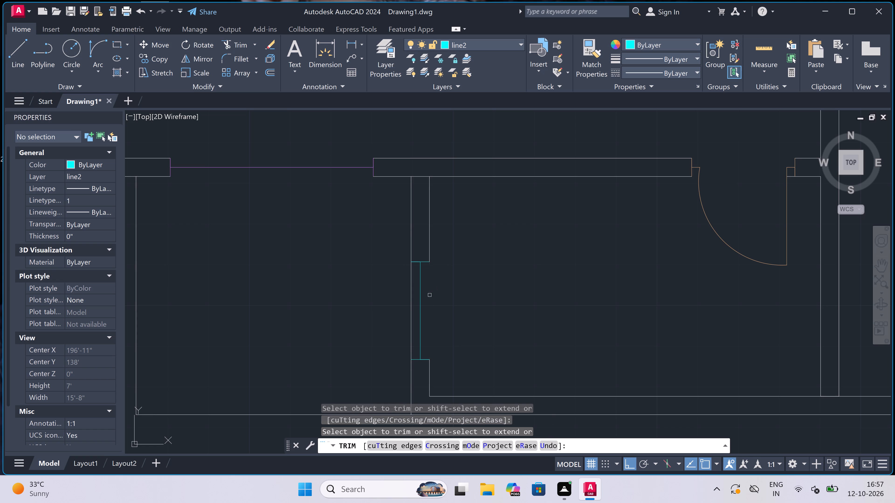
double_click(412, 297)
key("Escape")
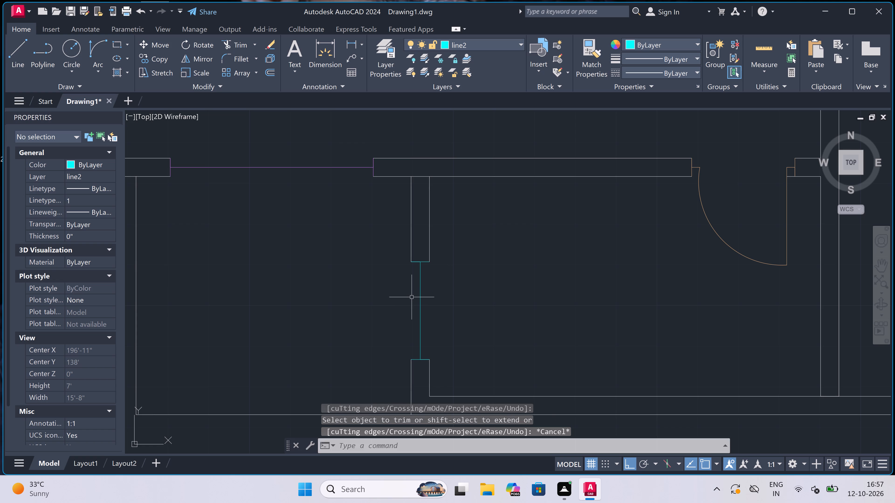
Draw the 2' window's two face lines between the partition's wall ends on both sides of its centre line.
key("l")
key("space")
left_click(431, 354)
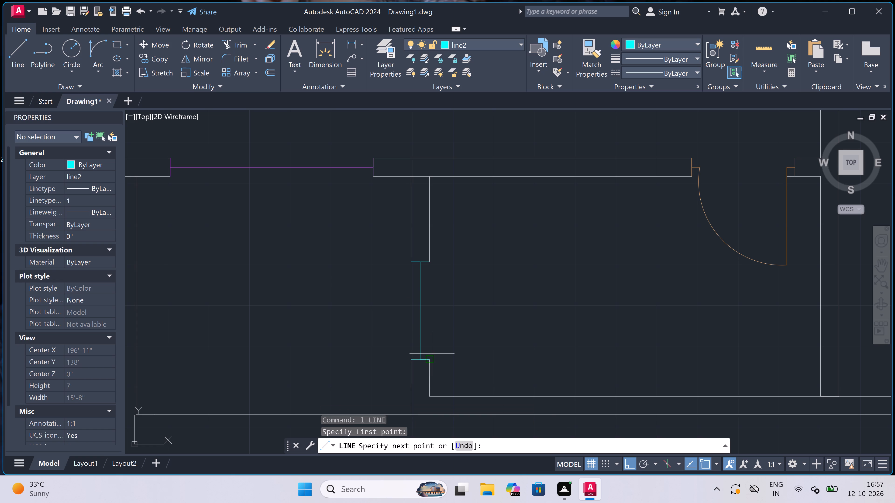
left_click(432, 263)
key("Escape")
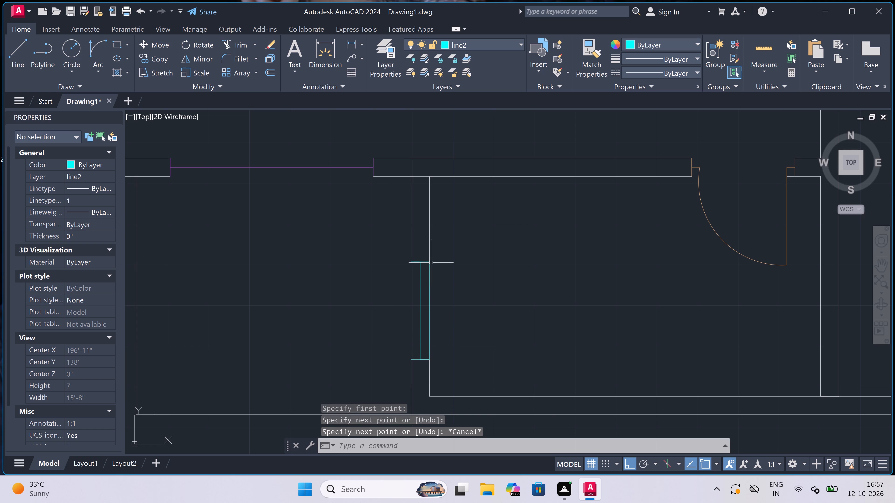
key("space")
left_click_drag(411, 358, 411, 356)
left_click(408, 261)
scroll(374, 260, "down", 1)
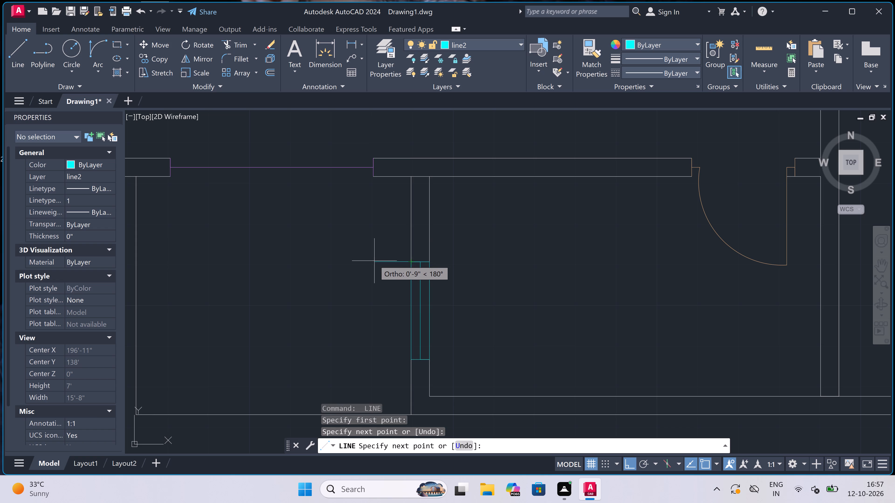
scroll(374, 260, "down", 1)
key("Escape")
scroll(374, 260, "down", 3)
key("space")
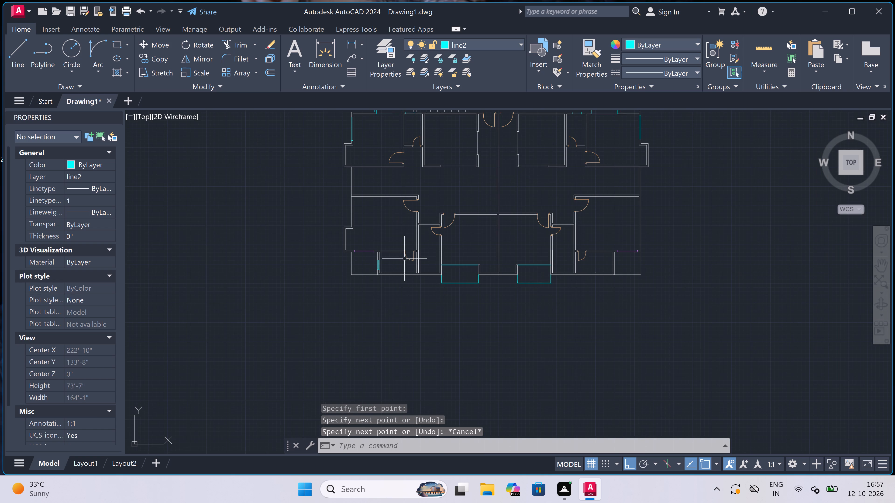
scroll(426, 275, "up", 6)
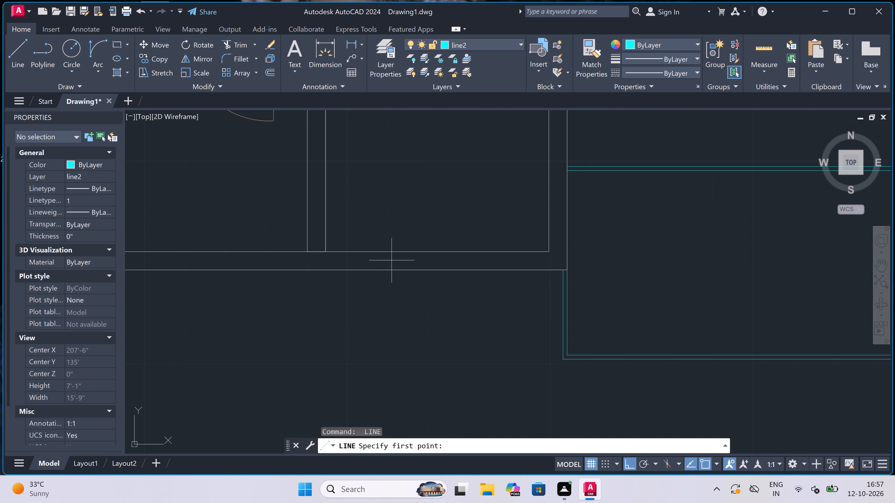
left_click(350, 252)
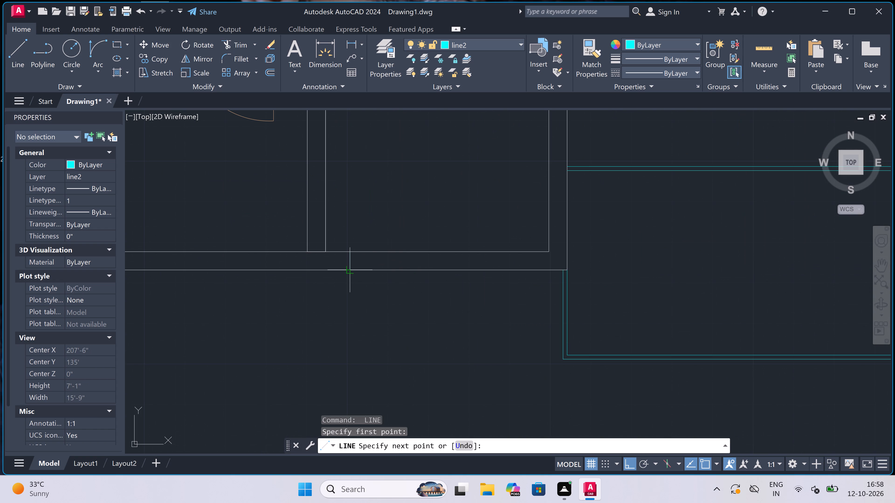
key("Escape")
Draw a 2' window centre line eastward in the south outer wall just west of the west balcony, with end lines across the wall.
key("space")
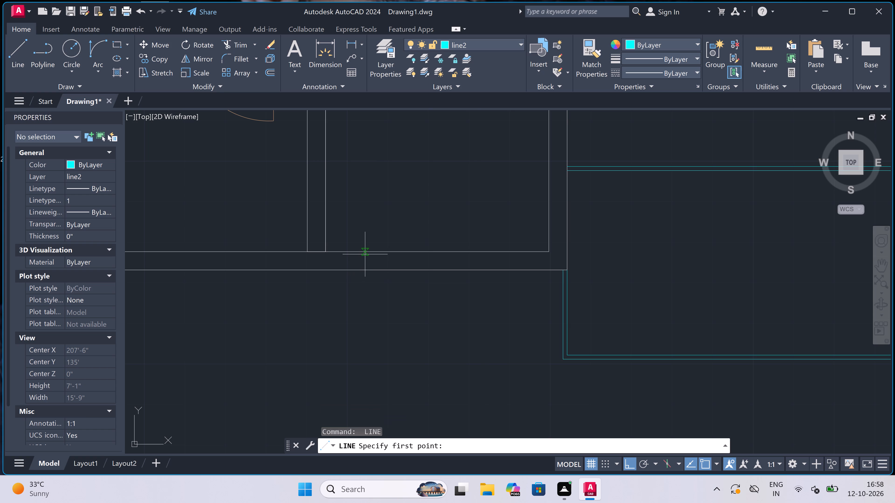
left_click(367, 253)
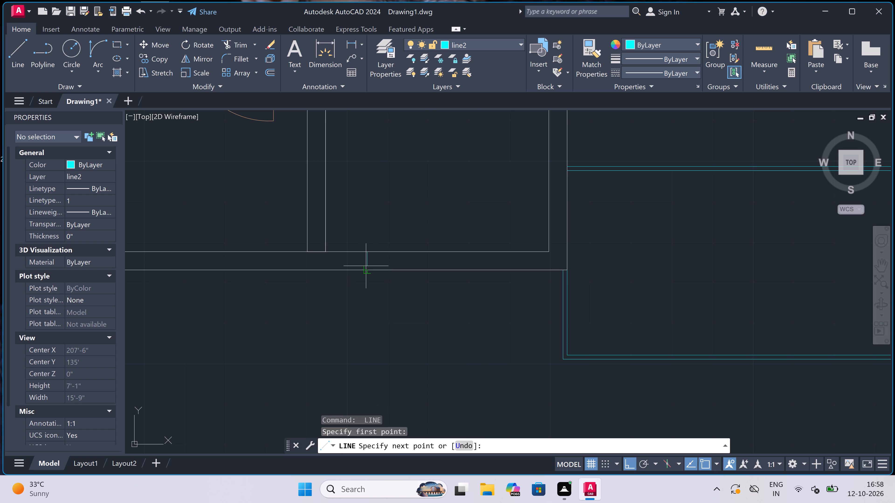
left_click(366, 266)
left_click(366, 260)
left_click(370, 259)
key("2")
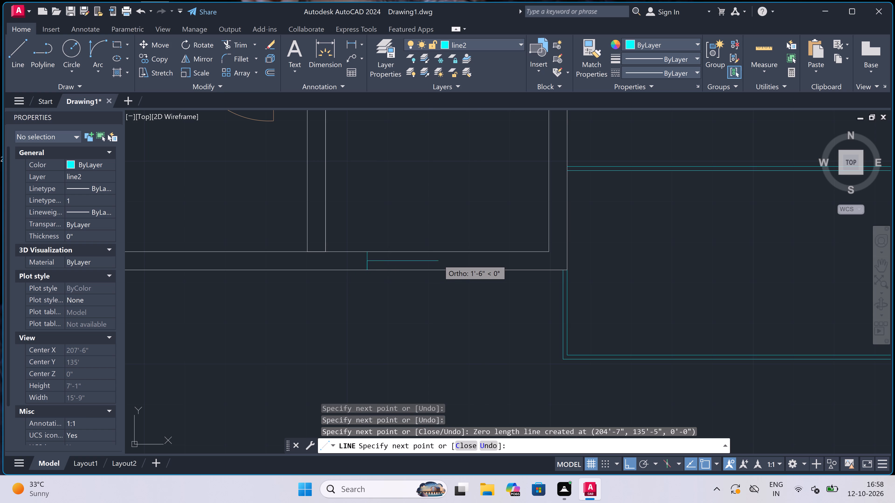
type("'")
key("space")
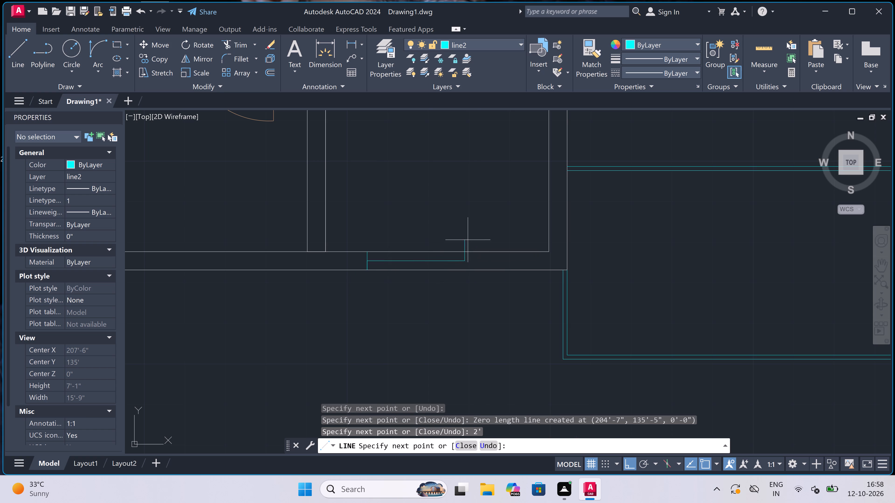
left_click(463, 254)
left_click(460, 270)
left_click(458, 269)
scroll(458, 267, "up", 2)
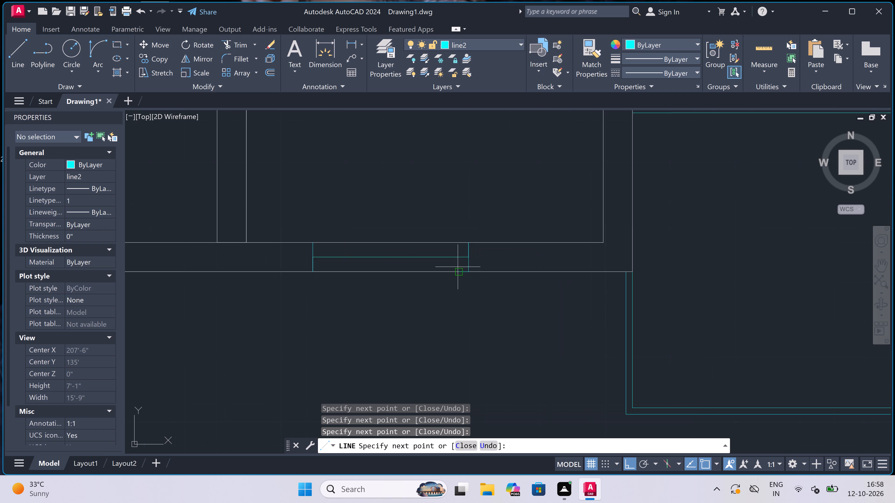
key("Escape")
Trim both south wall faces between the new 2' window's end lines, and remove the stray line stub at its east end.
key("t")
key("r")
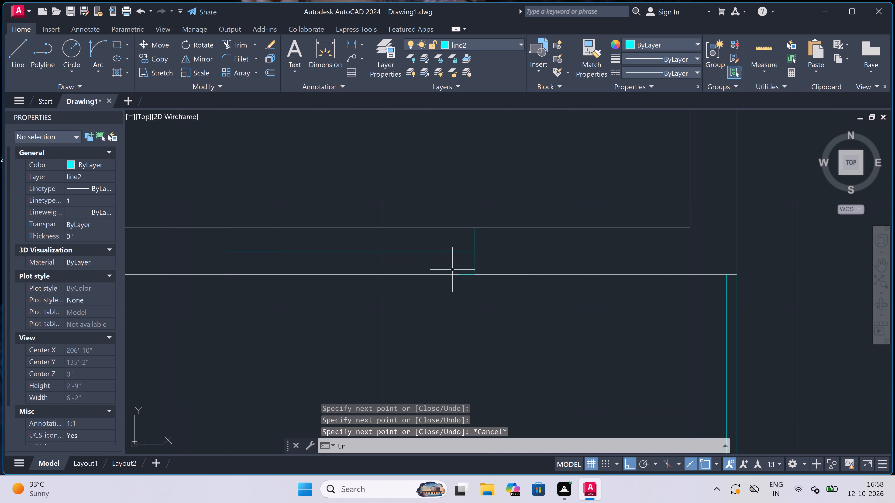
key("space")
left_click(428, 273)
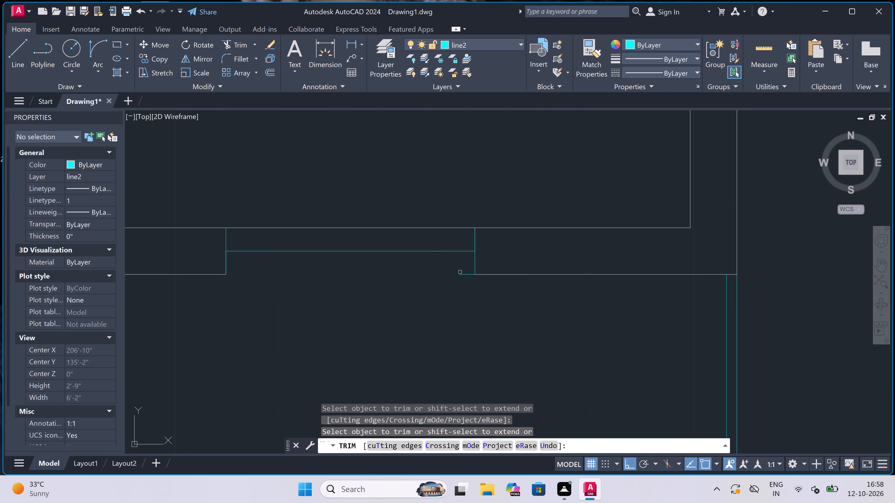
left_click(460, 272)
left_click(465, 278)
left_click(418, 236)
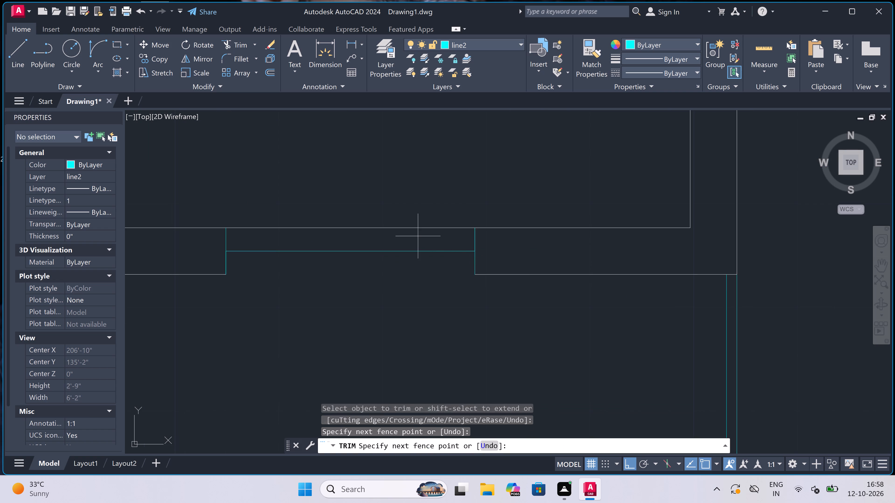
left_click(417, 219)
key("Escape")
Draw the inner and outer face lines of this south wall window between its end lines.
key("l")
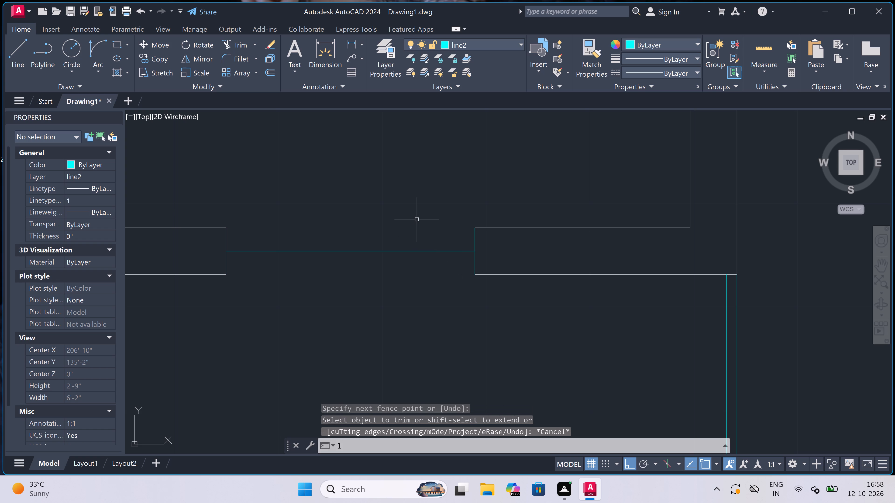
key("space")
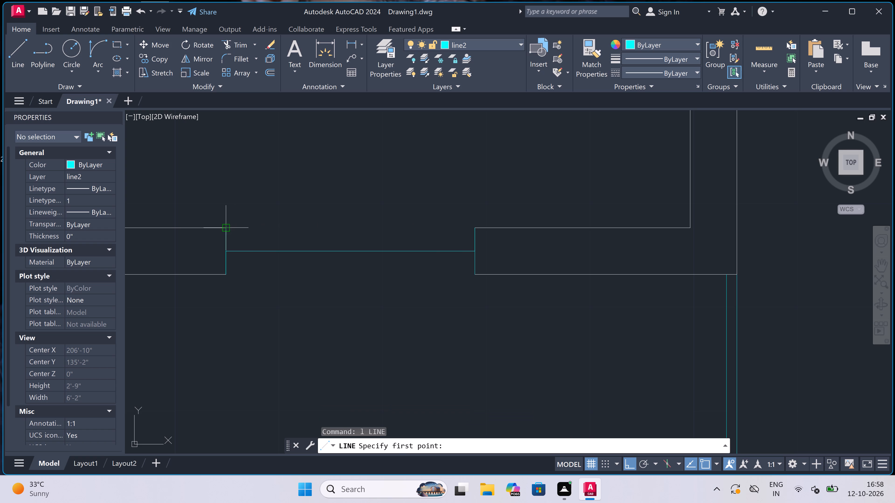
double_click(229, 227)
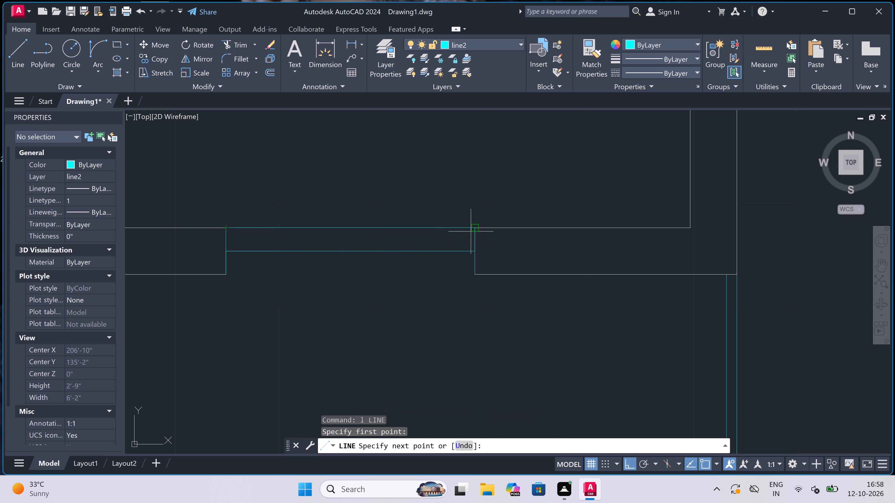
left_click(472, 231)
key("Escape")
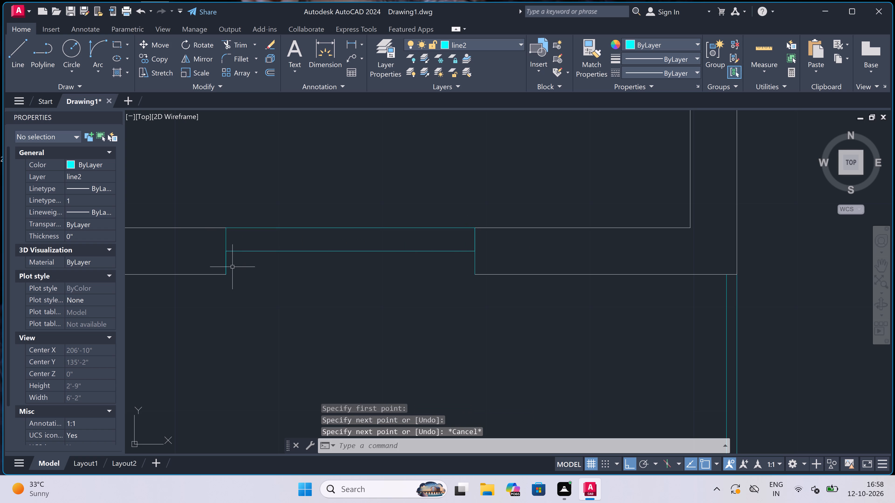
key("space")
left_click(227, 272)
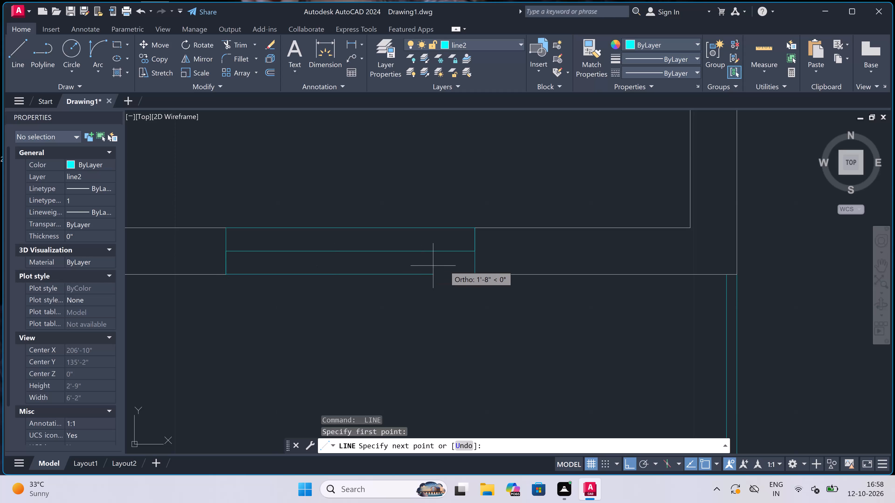
left_click(475, 274)
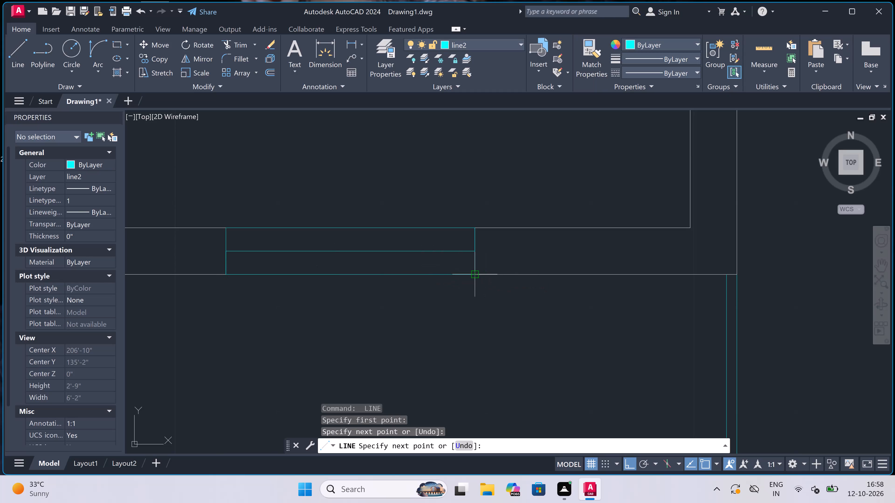
key("Escape")
Draw a 2' window centre line eastward in the south outer wall just east of the east balcony, with end lines across the wall.
scroll(370, 269, "down", 7)
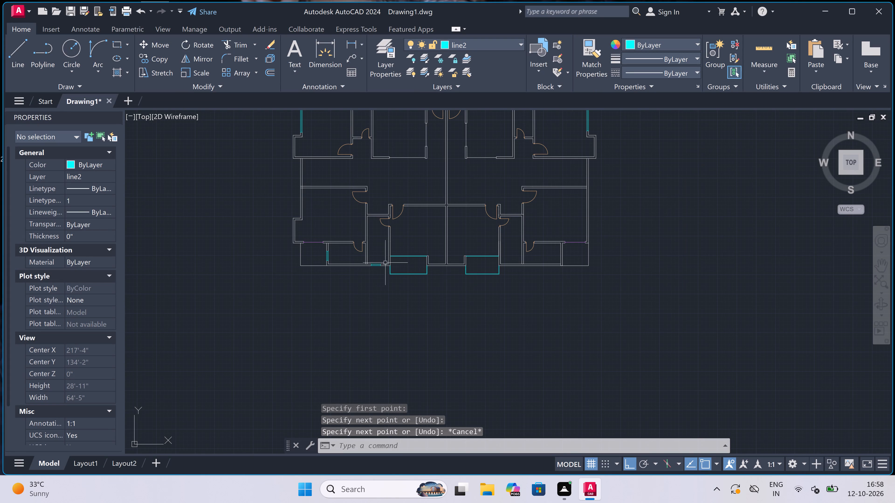
scroll(448, 265, "up", 3)
key("space")
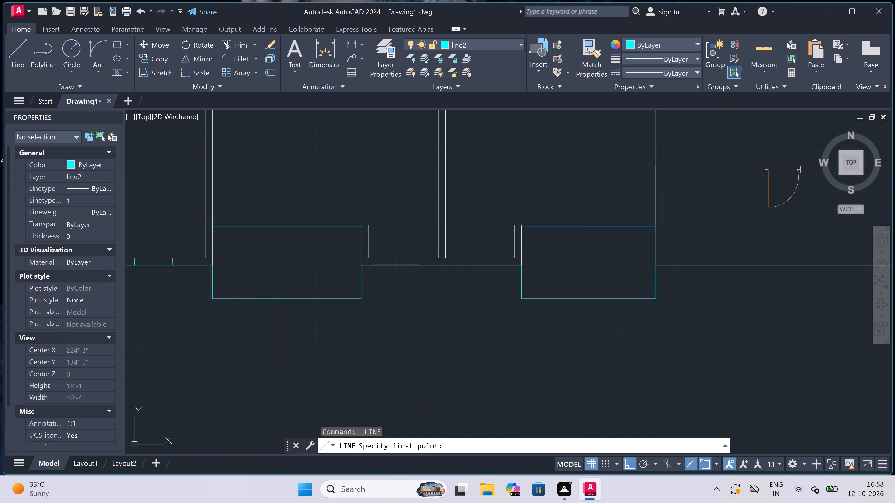
scroll(390, 264, "down", 2)
scroll(391, 264, "up", 1)
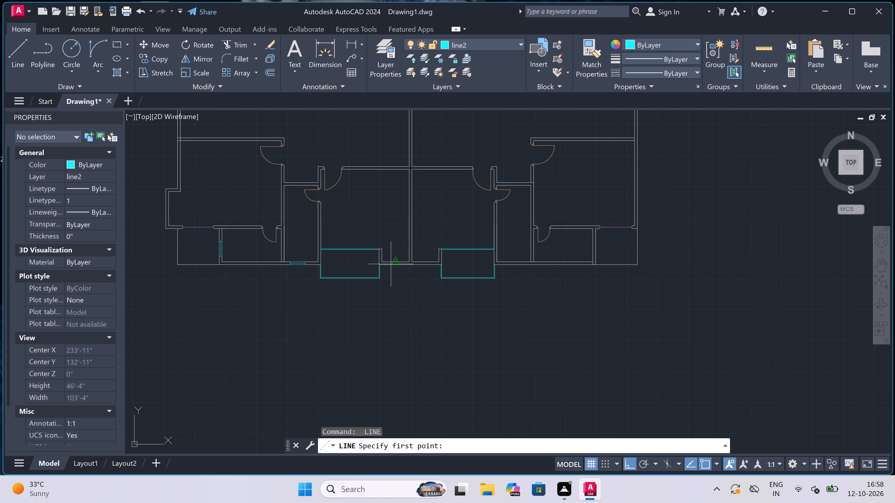
scroll(391, 264, "down", 4)
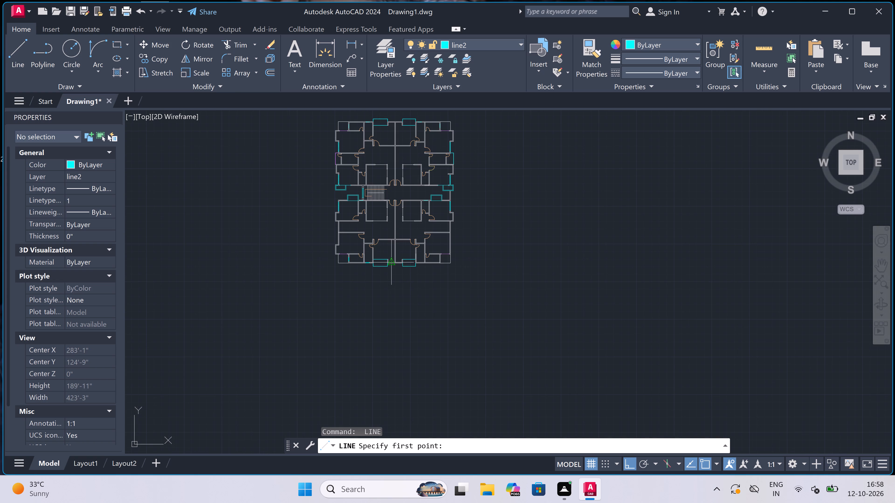
scroll(413, 259, "up", 4)
scroll(428, 272, "up", 2)
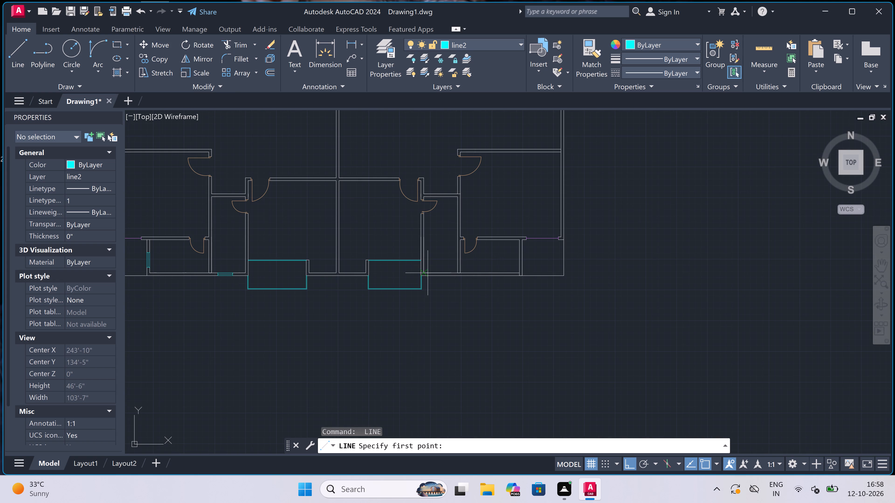
scroll(428, 272, "up", 1)
scroll(451, 268, "up", 2)
left_click(422, 280)
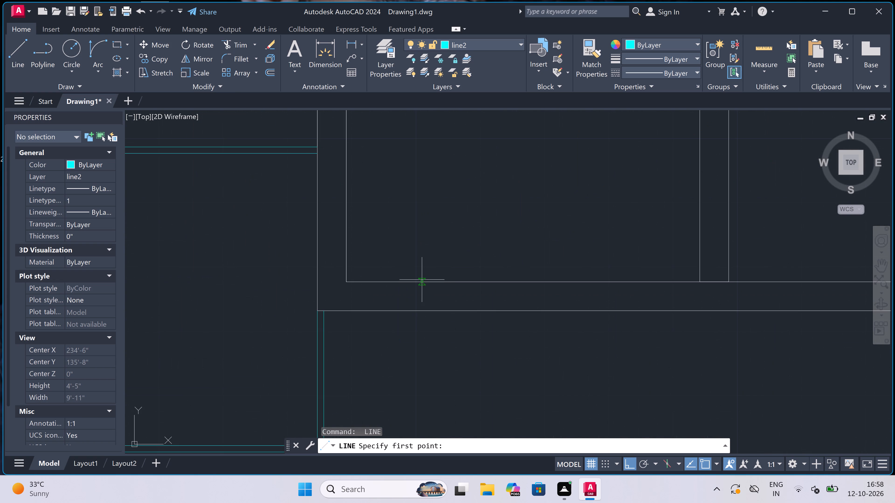
left_click(421, 303)
left_click(419, 312)
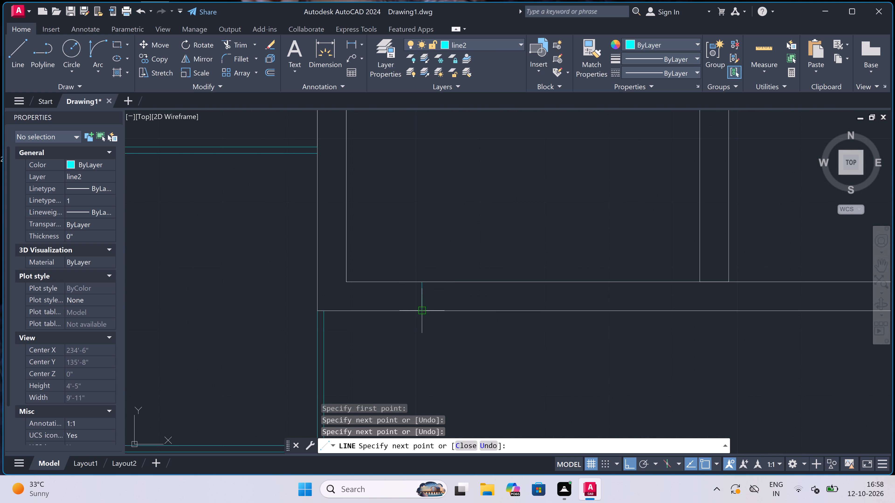
scroll(422, 297, "up", 2)
double_click(422, 296)
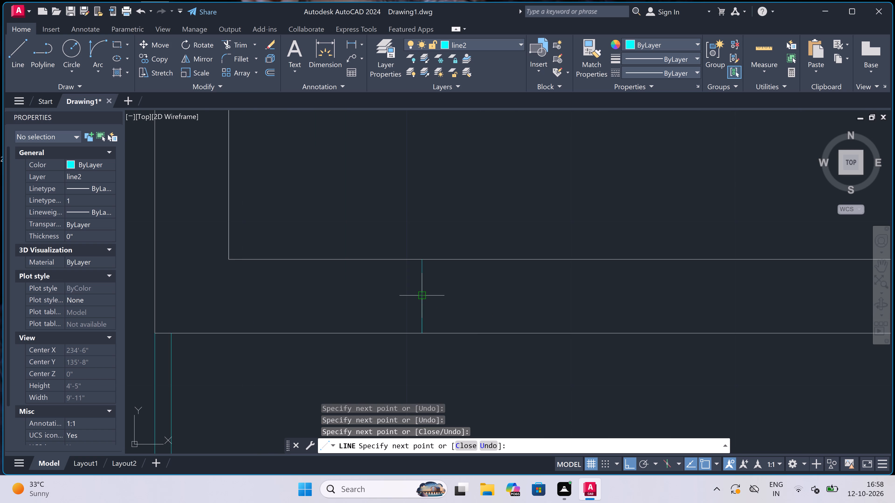
scroll(423, 296, "down", 2)
key("2")
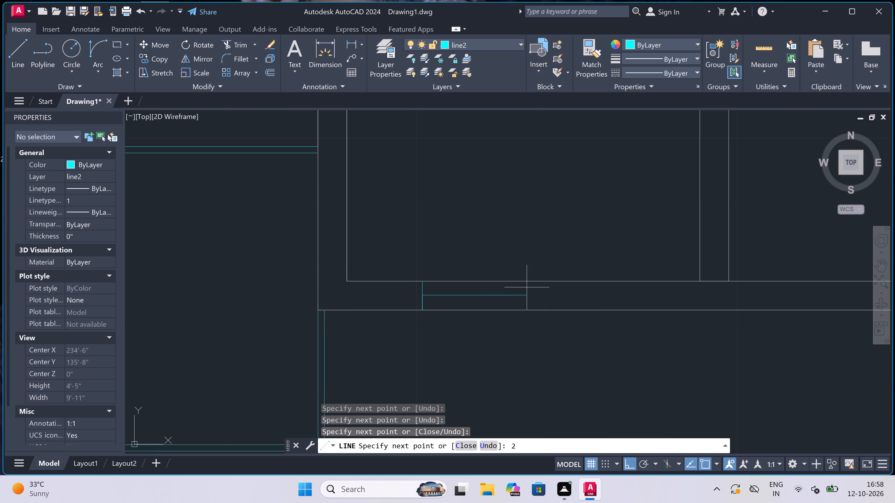
key("apostrophe")
key("space")
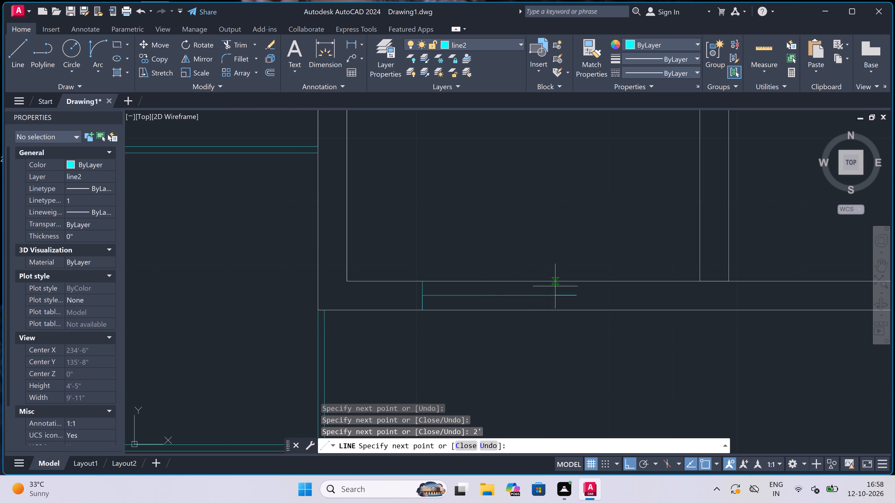
left_click(575, 278)
left_click(576, 306)
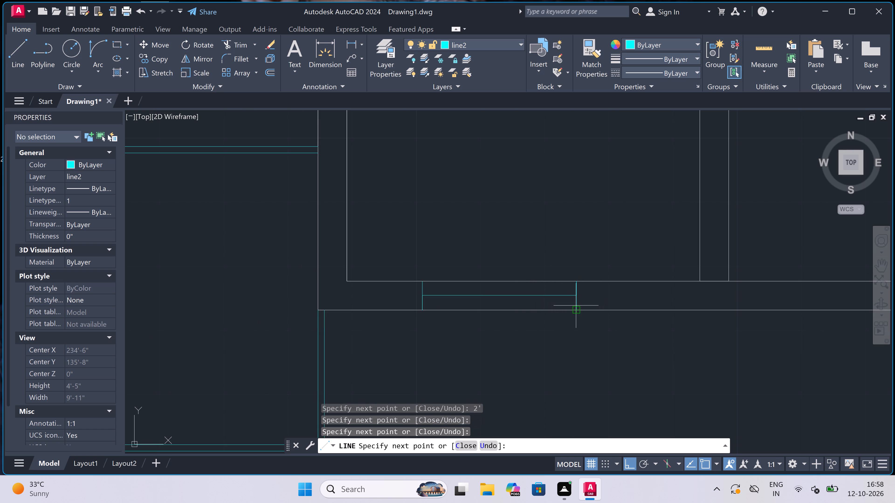
key("Escape")
Trim both south wall faces between the end lines of the 2' window east of the east balcony.
key("t")
key("r")
key("space")
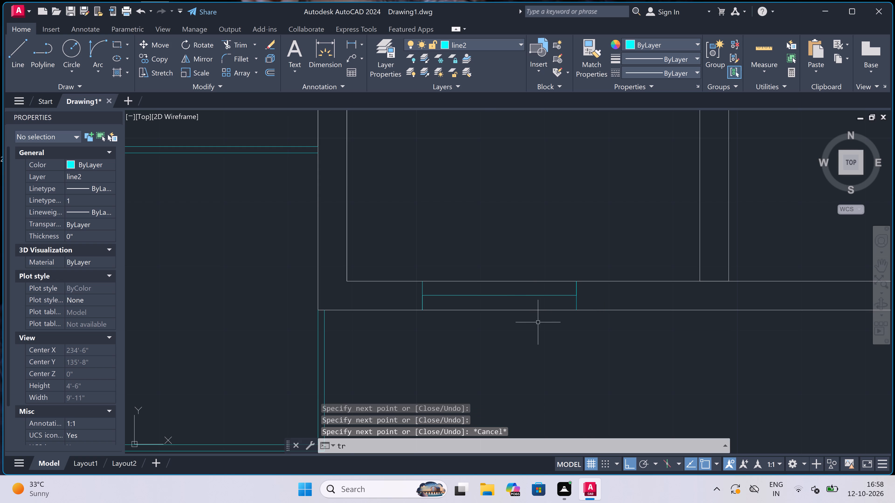
left_click(528, 310)
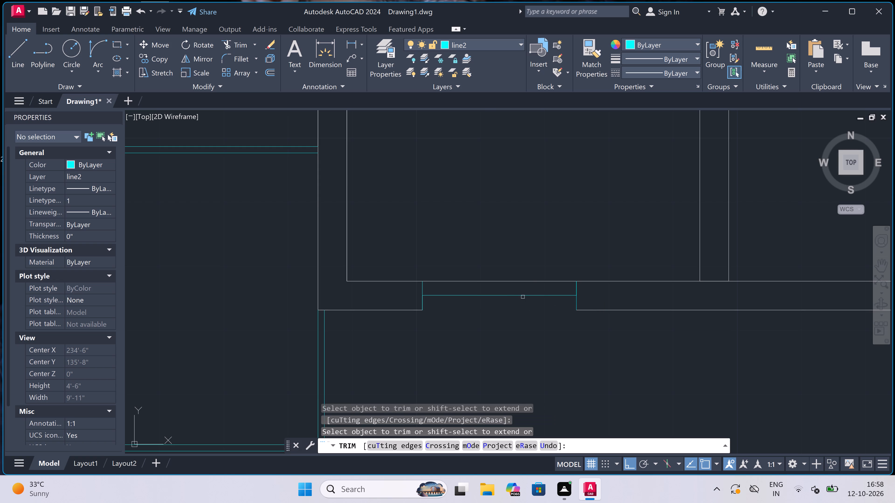
left_click(507, 282)
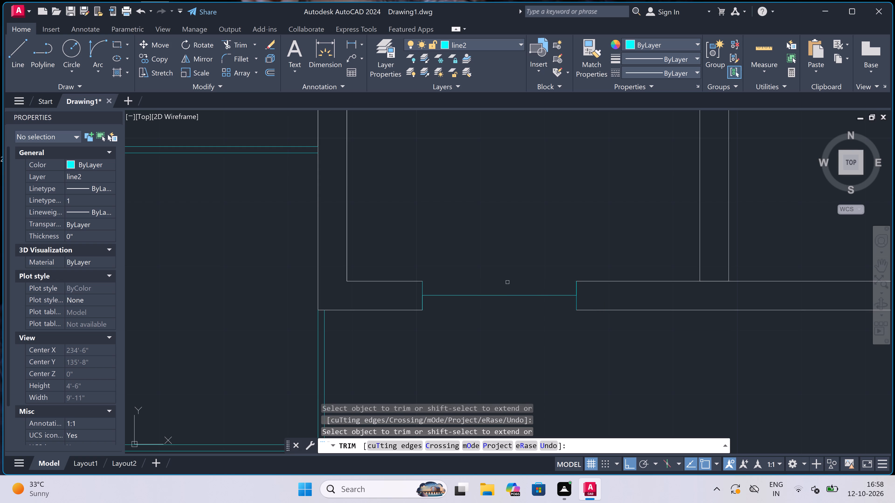
key("Escape")
Draw the inner and outer face lines of the 2' south wall window between its end lines.
key("l")
key("space")
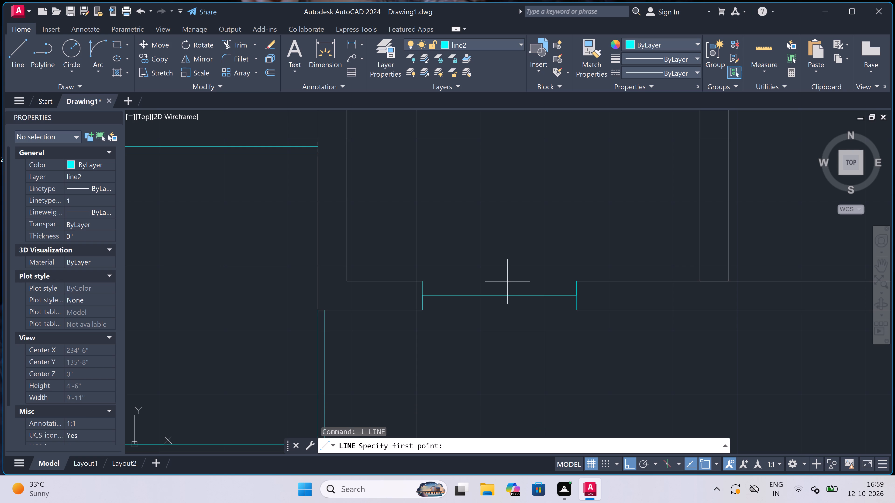
key("l")
key("space")
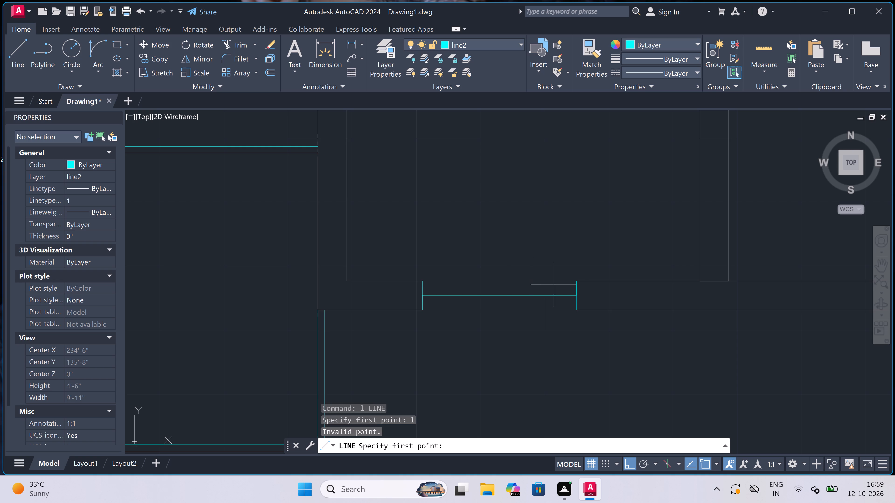
left_click(574, 282)
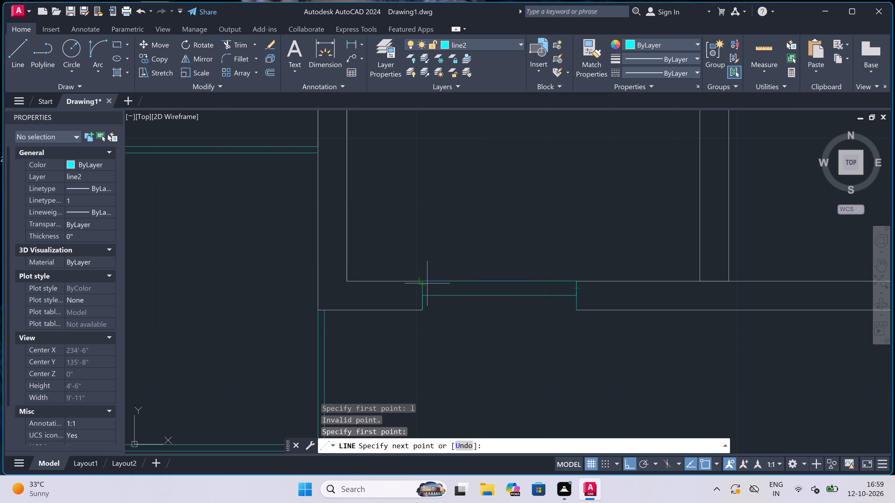
left_click(421, 280)
key("Escape")
key("space")
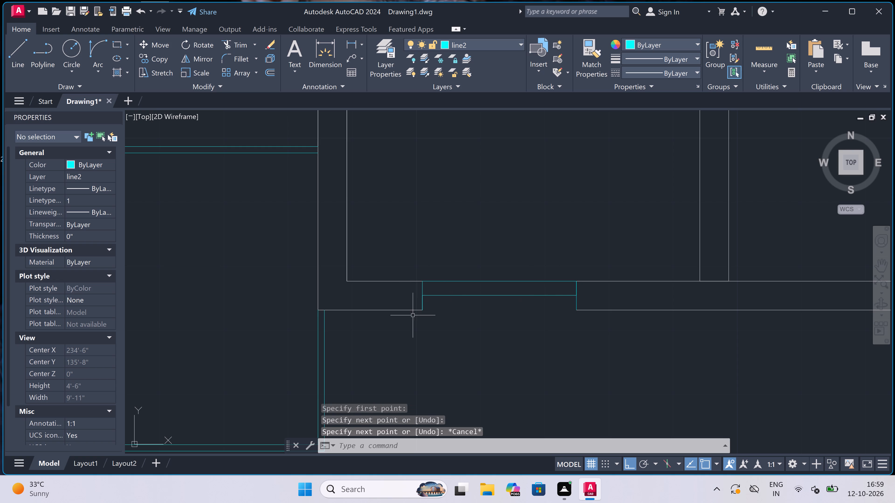
left_click(422, 312)
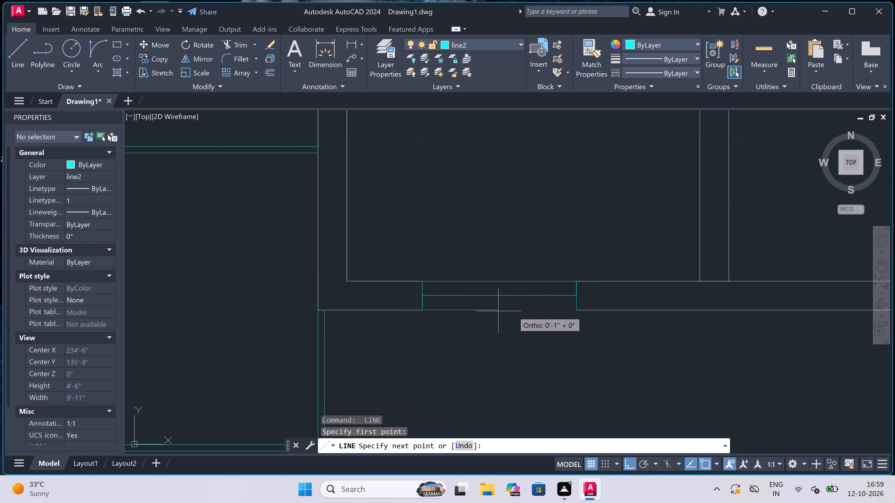
left_click(580, 312)
key("Escape")
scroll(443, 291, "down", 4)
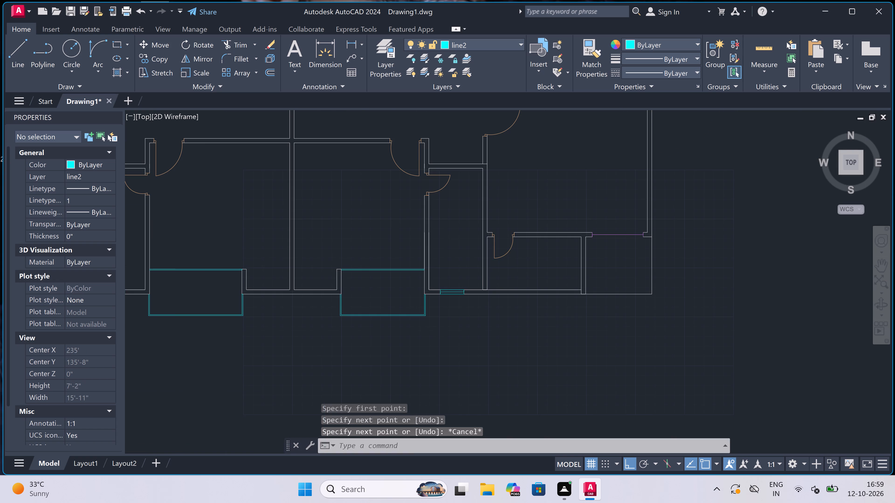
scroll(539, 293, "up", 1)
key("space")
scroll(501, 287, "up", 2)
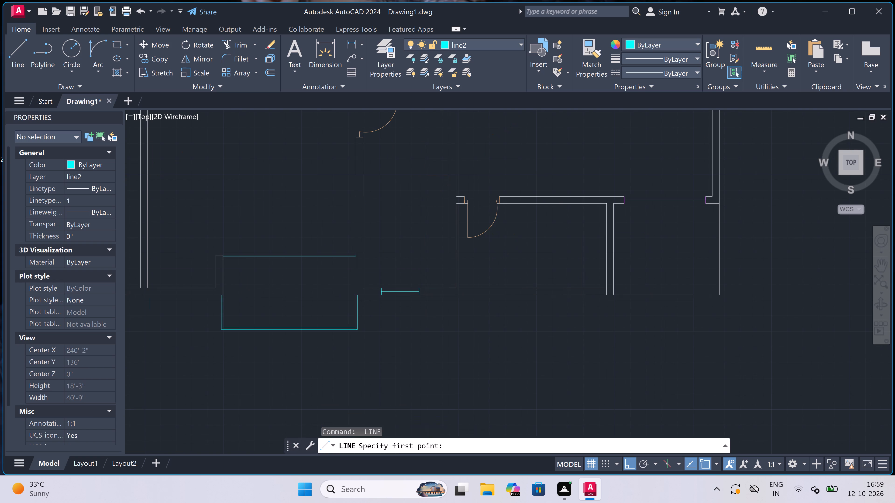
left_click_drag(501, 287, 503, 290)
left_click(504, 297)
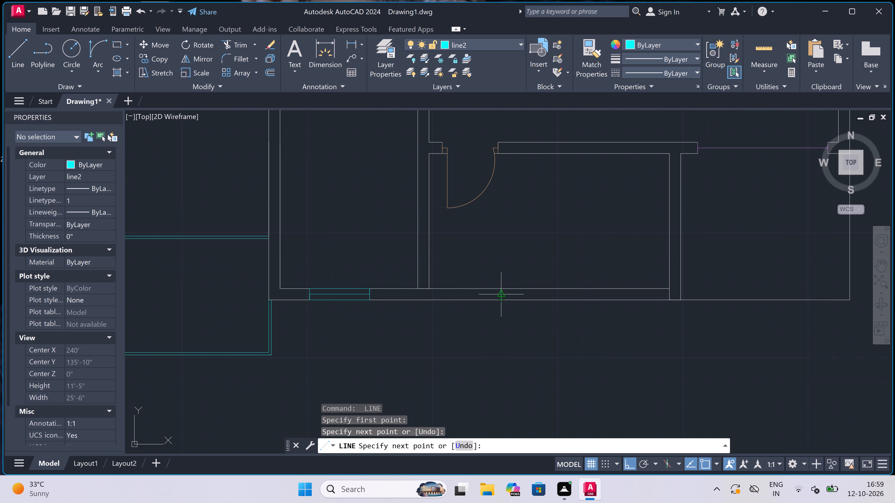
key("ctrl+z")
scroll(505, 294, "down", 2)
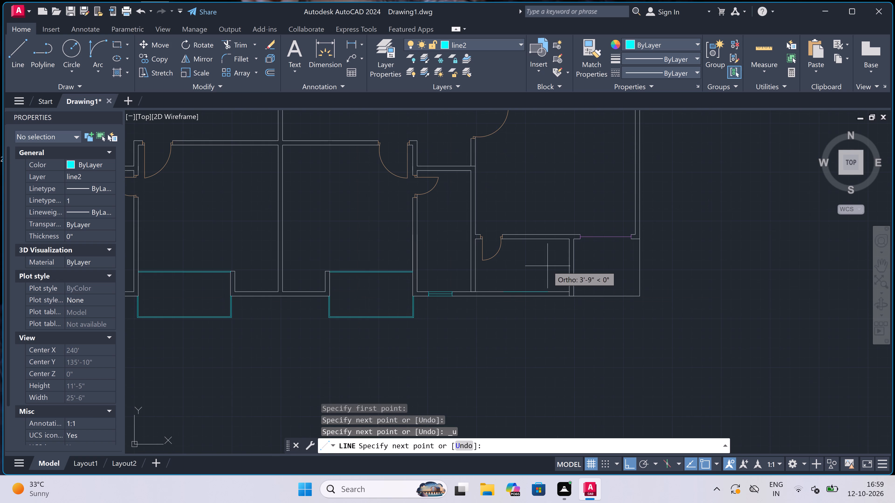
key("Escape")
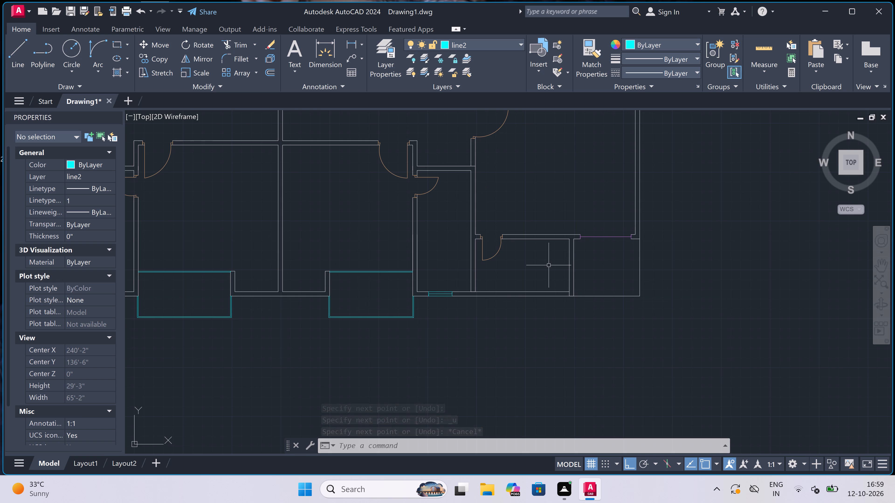
Draw a 2' window centre line southward in the partition beside the south-east corner space, with end lines across the wall.
key("space")
scroll(560, 258, "up", 2)
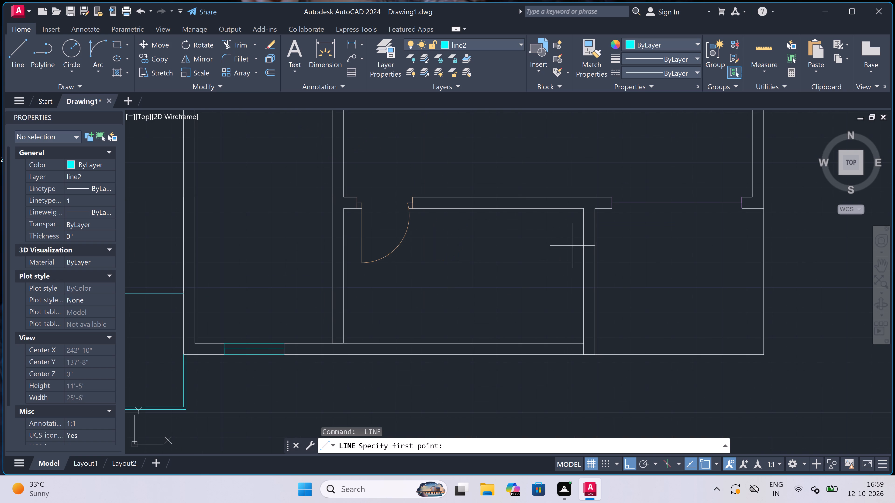
left_click(581, 238)
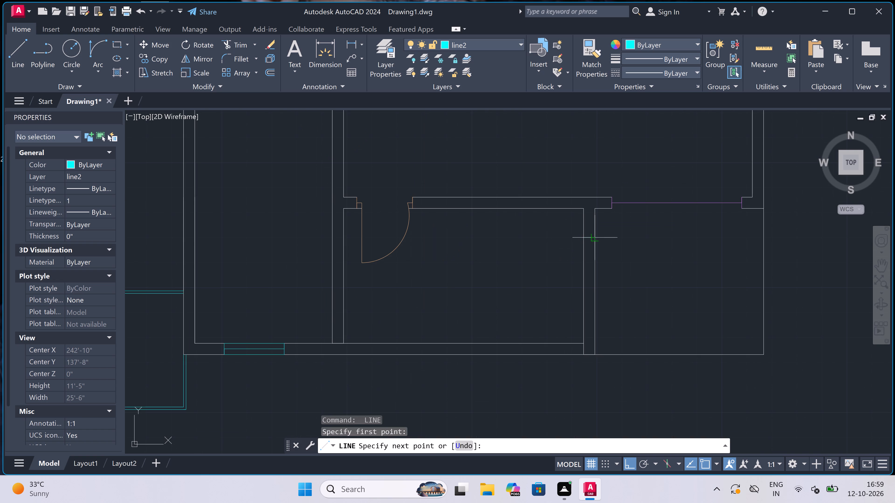
left_click(595, 236)
scroll(593, 236, "up", 2)
left_click(581, 237)
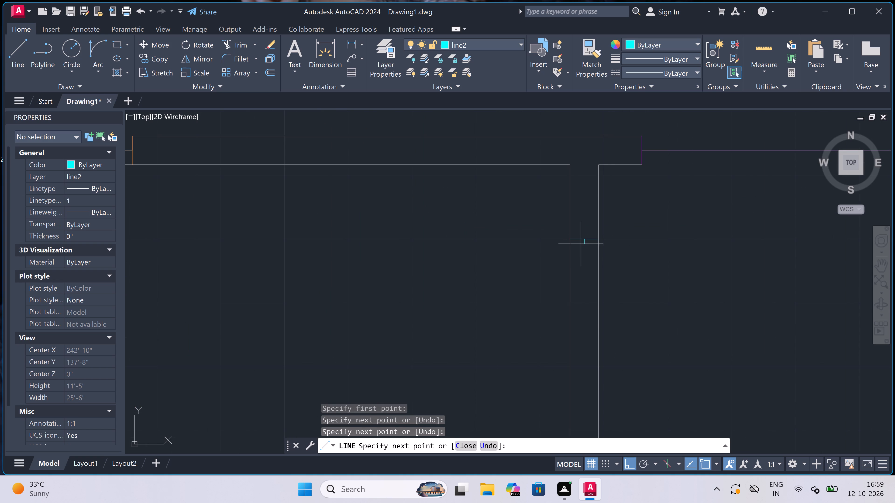
type("2'")
key("space")
scroll(577, 302, "down", 2)
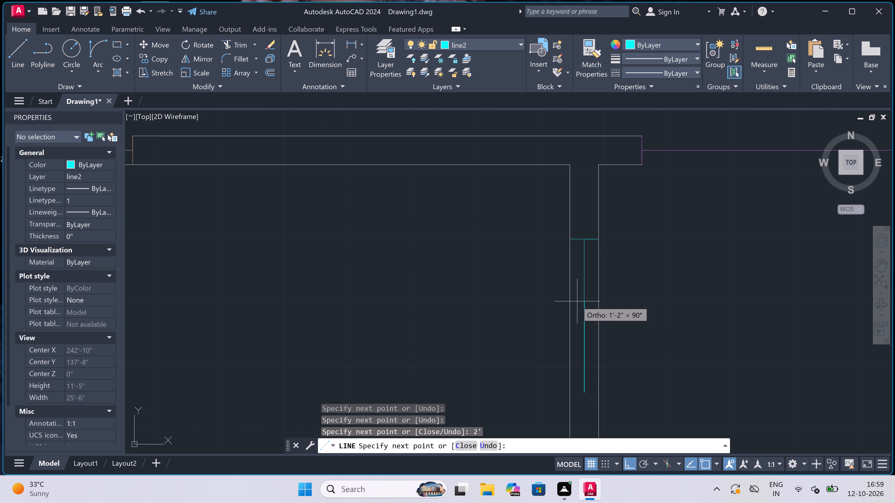
scroll(585, 343, "up", 3)
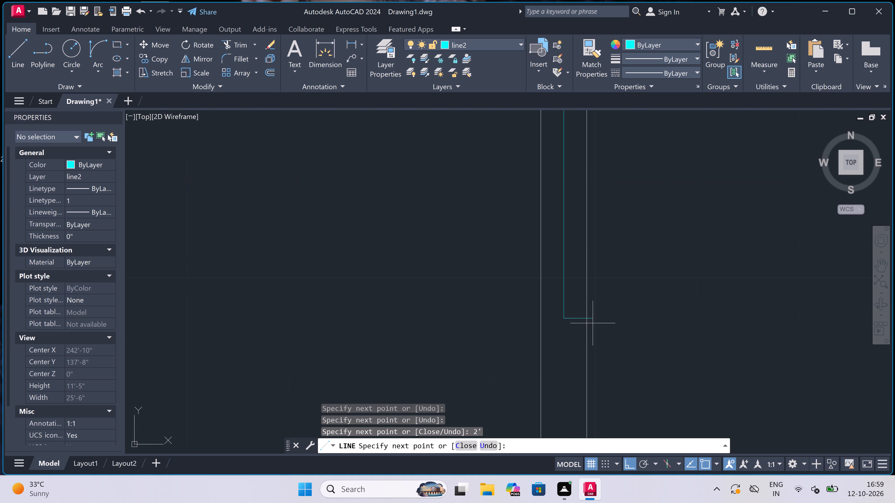
left_click(587, 322)
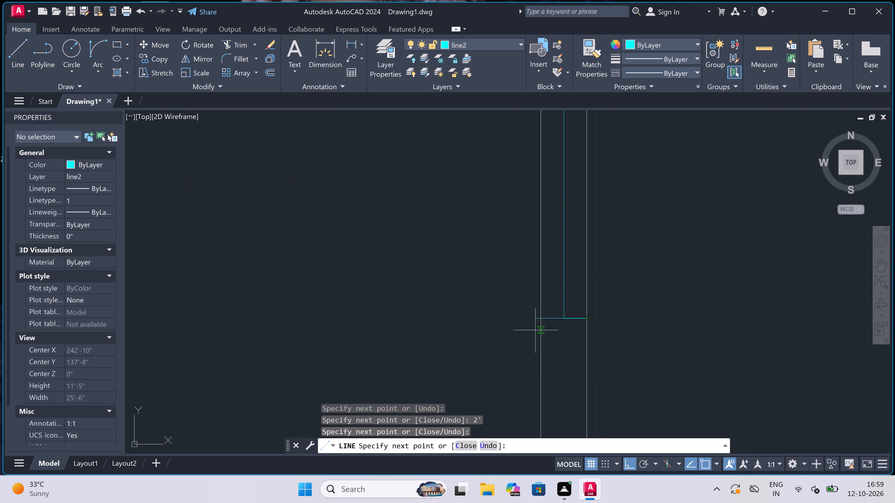
left_click(538, 319)
key("Escape")
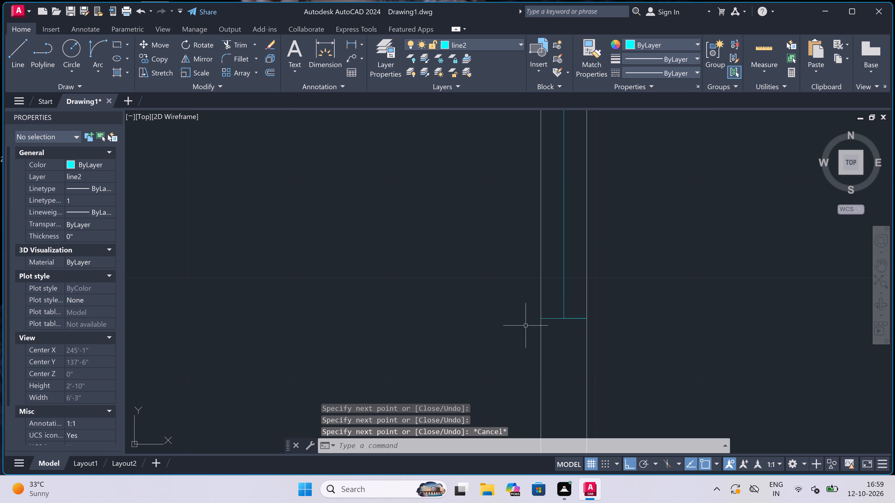
Trim both partition faces between the end lines of the 2' window beside the south-east corner space.
scroll(471, 334, "down", 2)
key("t")
key("r")
key("space")
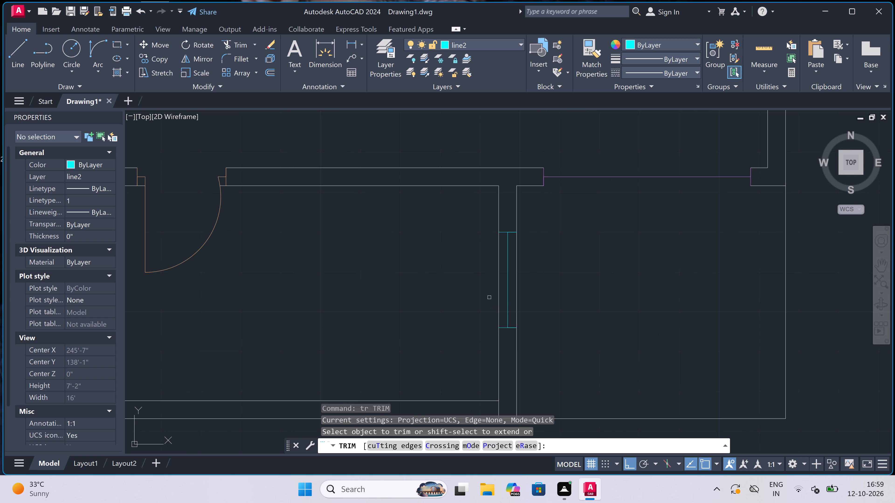
left_click(497, 281)
left_click(517, 272)
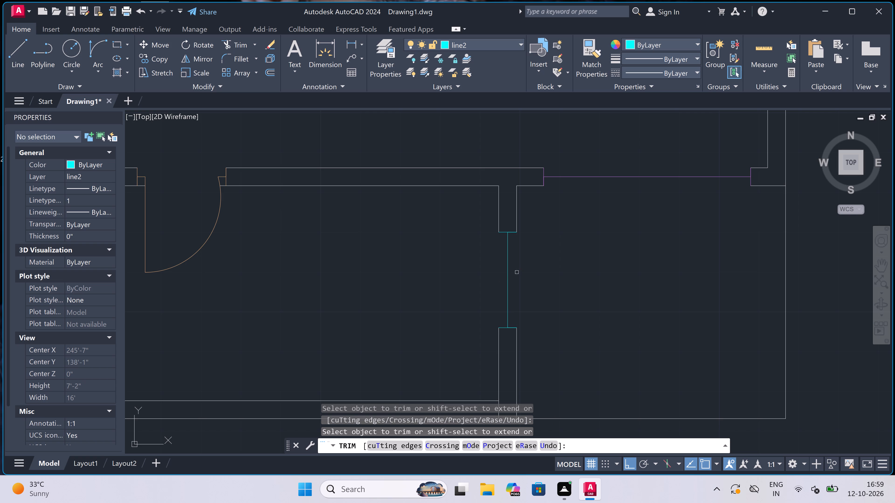
key("Escape")
Draw the east and west face lines of this partition window between its end lines.
key("l")
key("space")
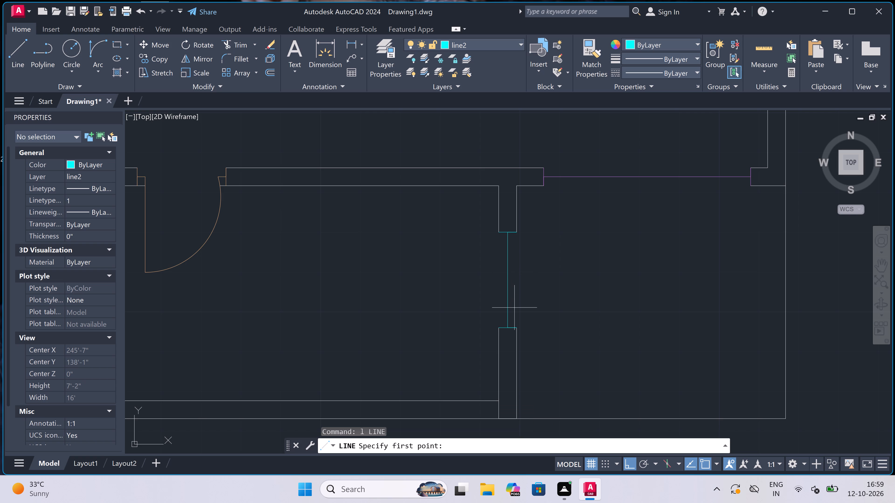
left_click(516, 328)
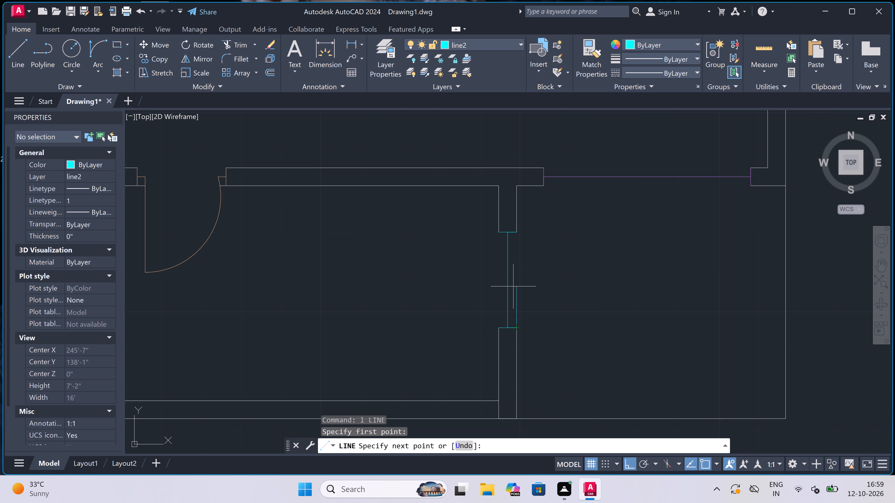
left_click(520, 234)
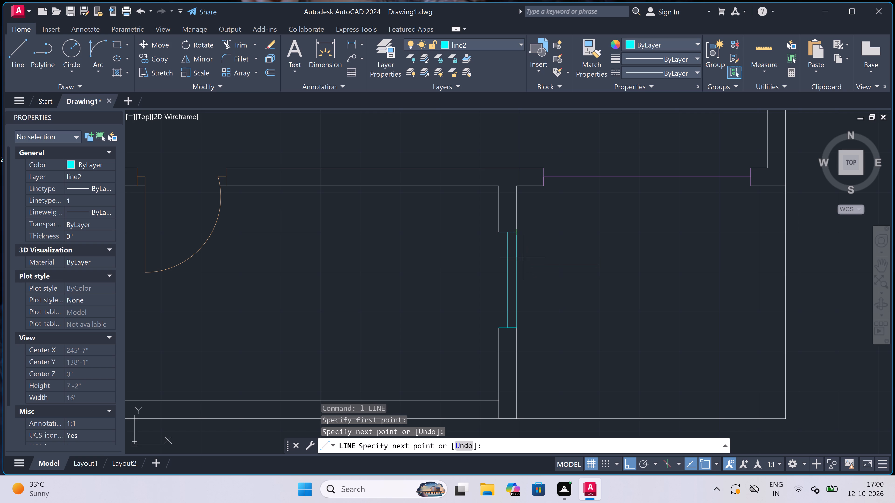
key("space")
key("space")
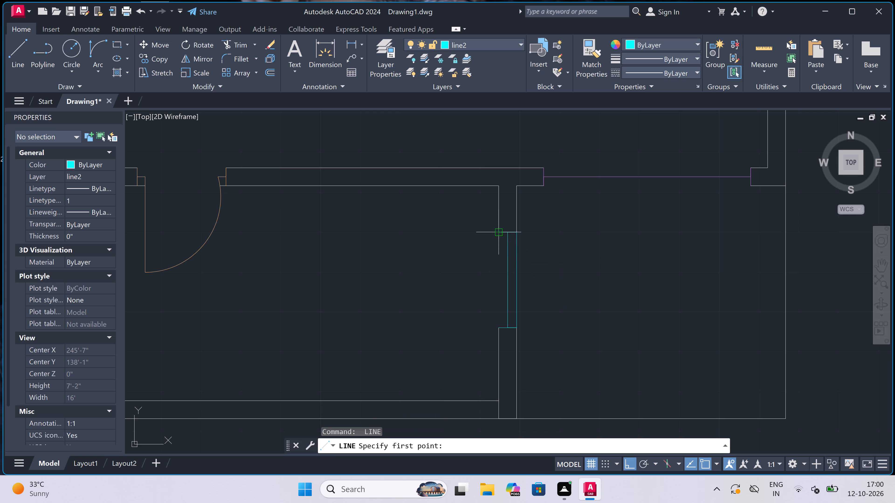
left_click(499, 231)
left_click(499, 327)
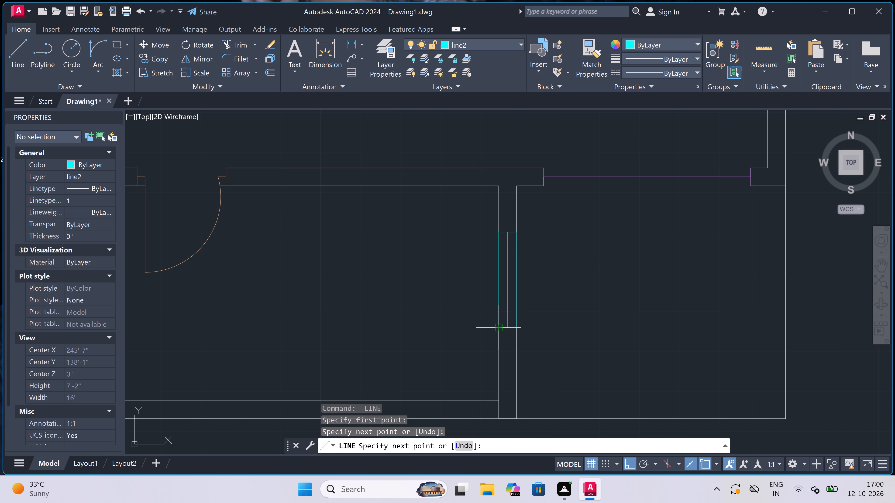
key("Escape")
Trim the partition's west face line where it crosses the thickness of the south outer wall.
key("t")
key("r")
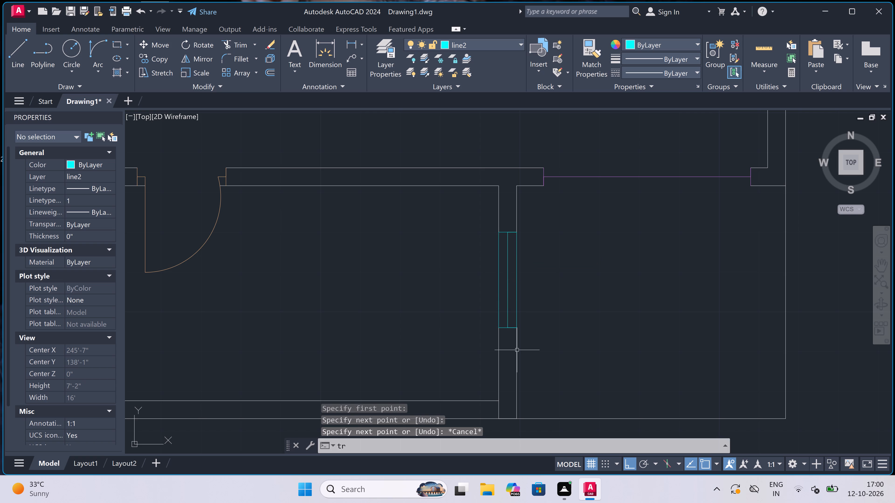
key("space")
scroll(494, 402, "up", 3)
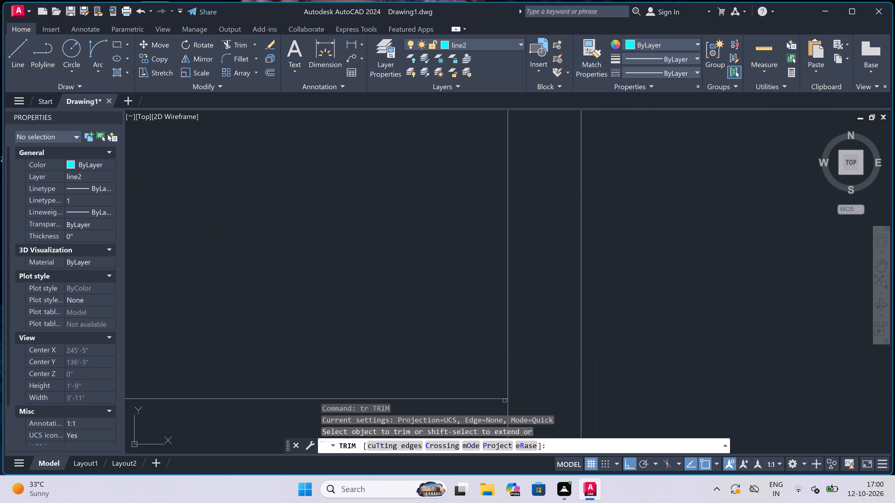
scroll(482, 316, "down", 4)
scroll(484, 364, "up", 3)
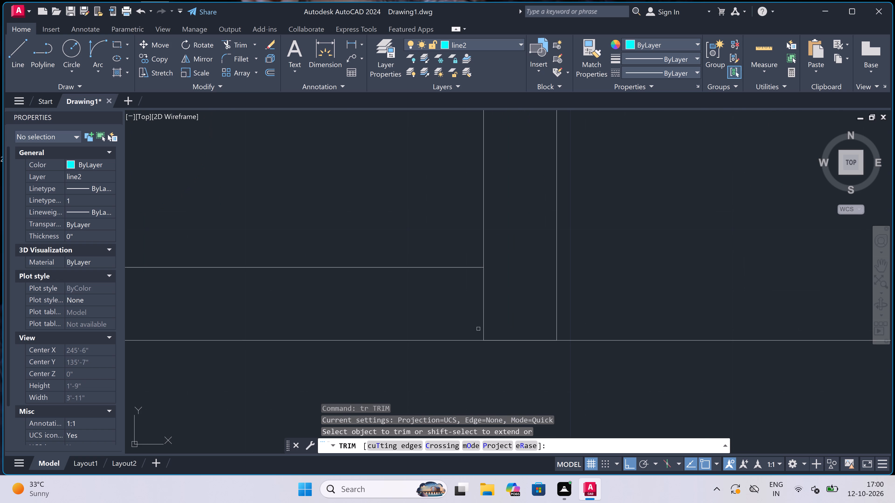
left_click(479, 309)
left_click(498, 303)
scroll(473, 305, "down", 4)
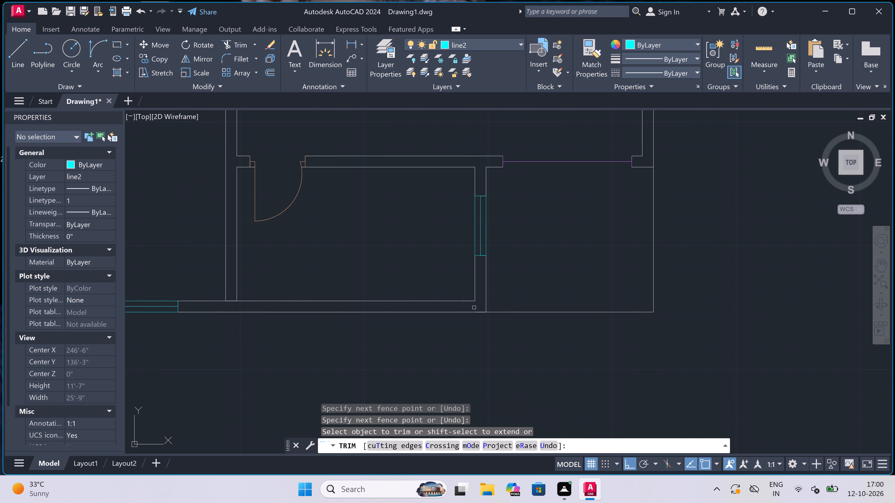
key("Escape")
Trim both partition faces between the end lines of the window beside the north-west corner space.
scroll(475, 308, "down", 6)
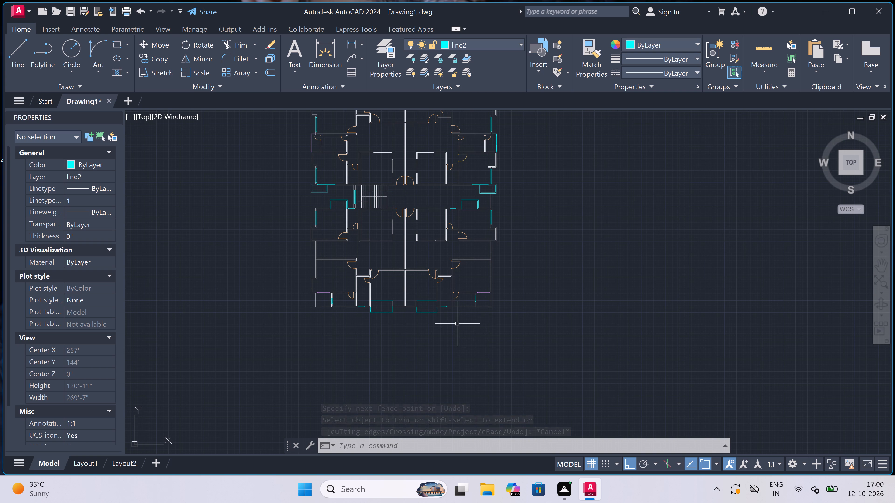
scroll(454, 321, "down", 1)
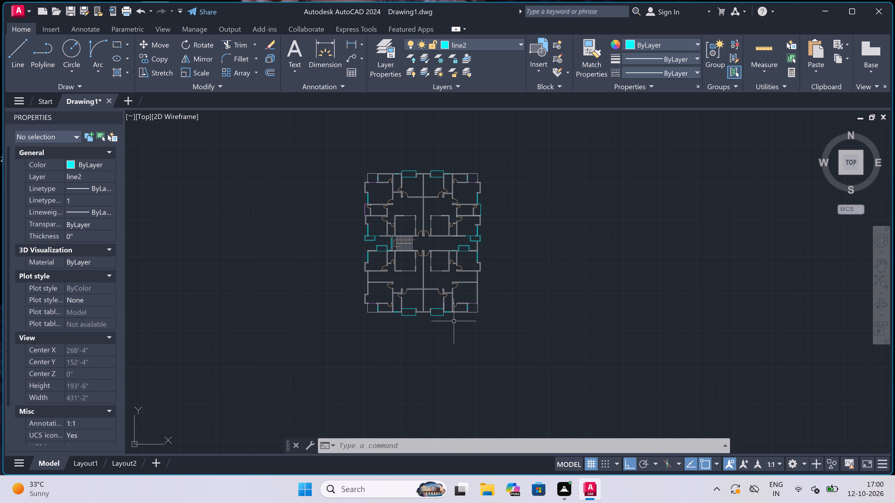
scroll(453, 324, "down", 2)
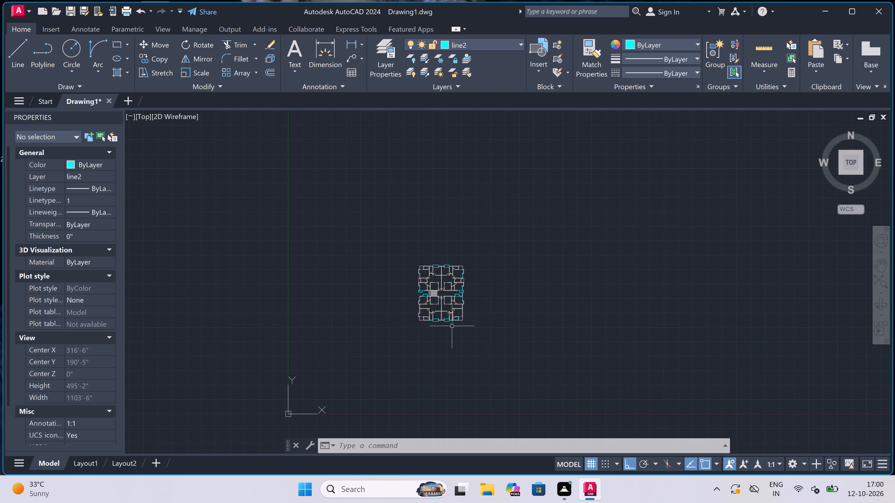
scroll(422, 253, "up", 3)
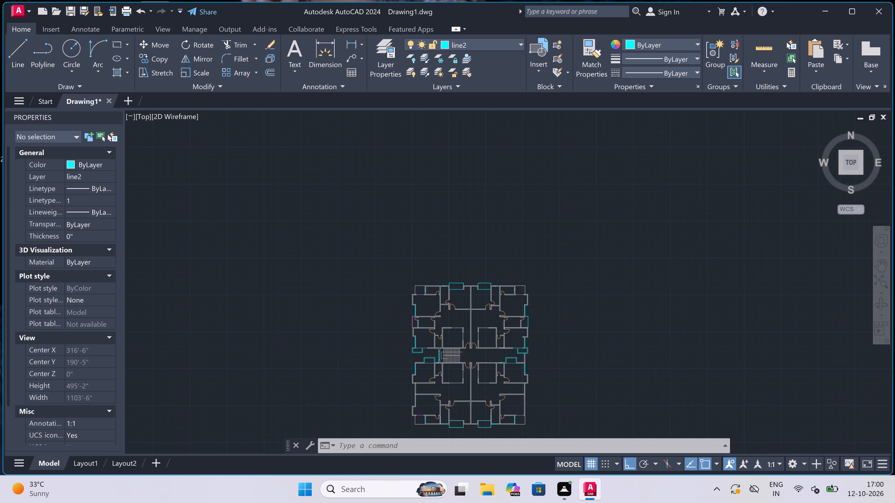
scroll(443, 312, "up", 3)
scroll(337, 335, "up", 3)
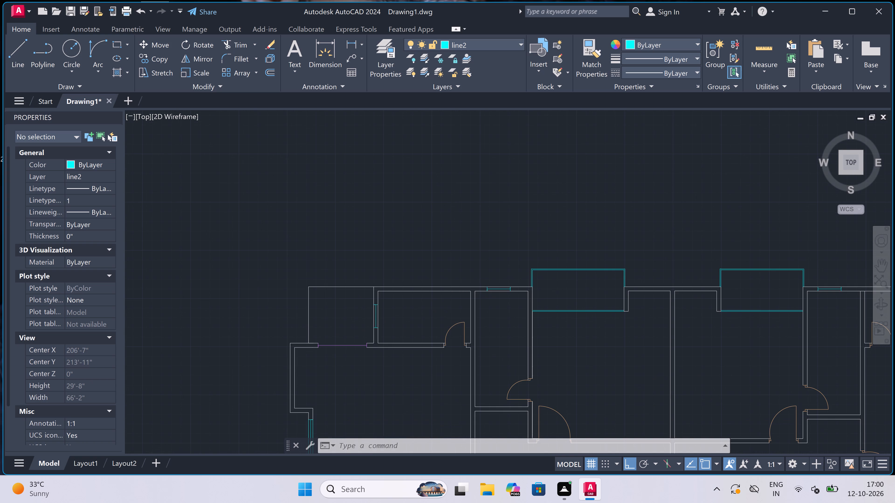
key("t")
key("r")
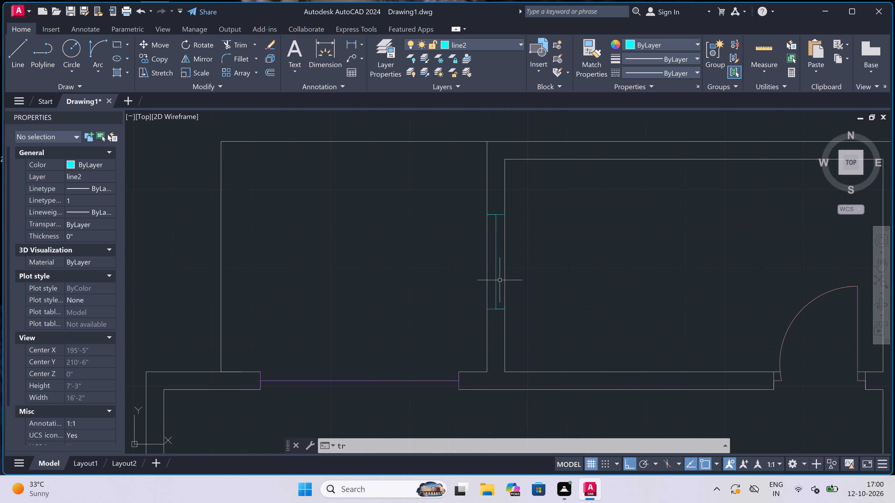
key("space")
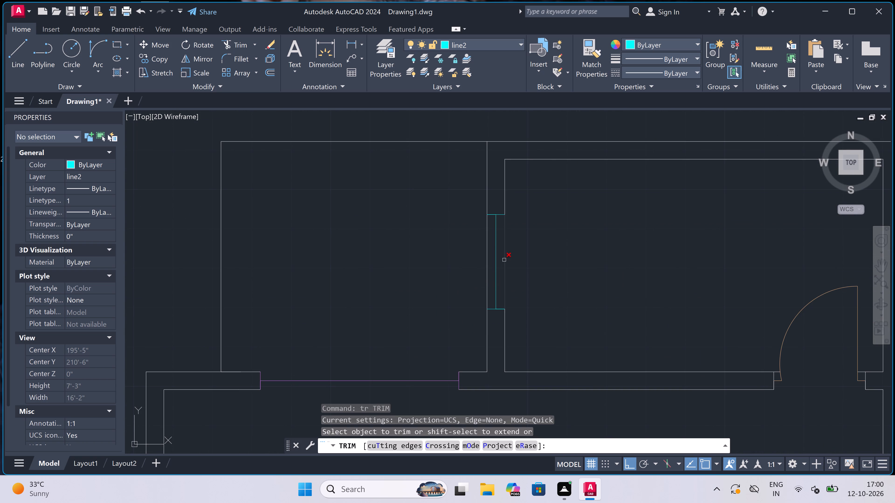
left_click(505, 260)
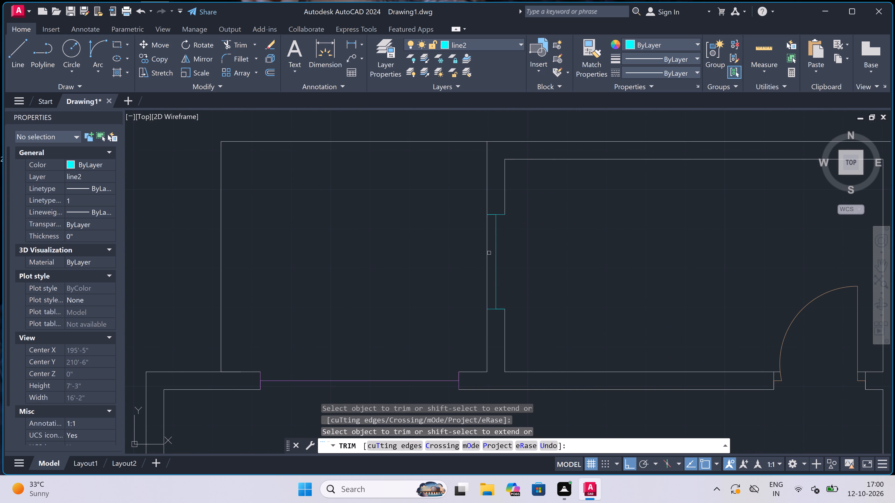
double_click(487, 251)
key("Escape")
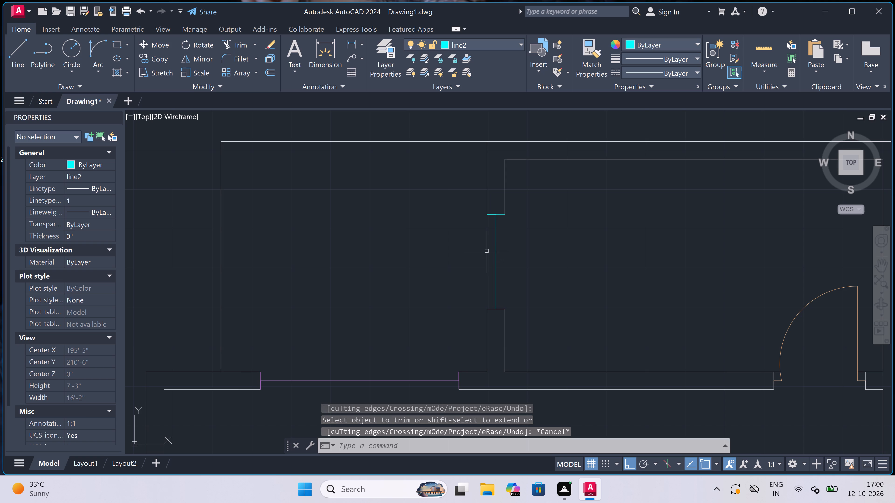
Draw the west and east face lines of this north-west partition window between its end lines.
key("l")
key("space")
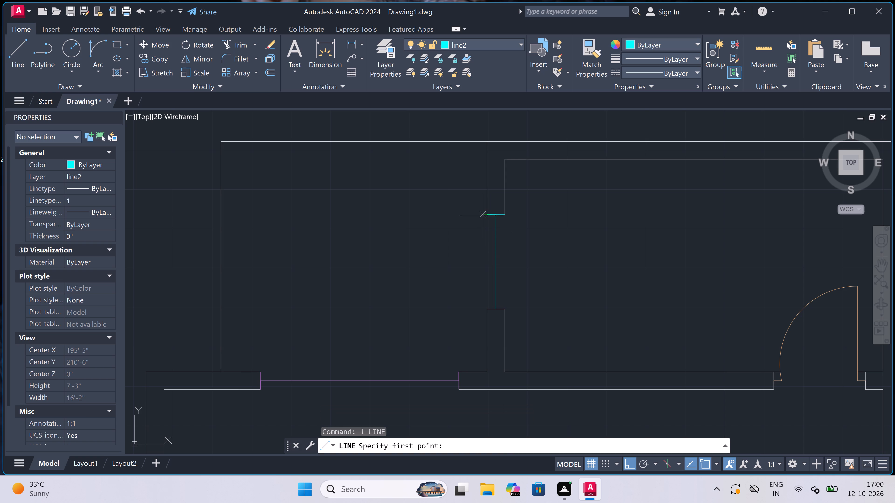
left_click_drag(485, 219, 483, 227)
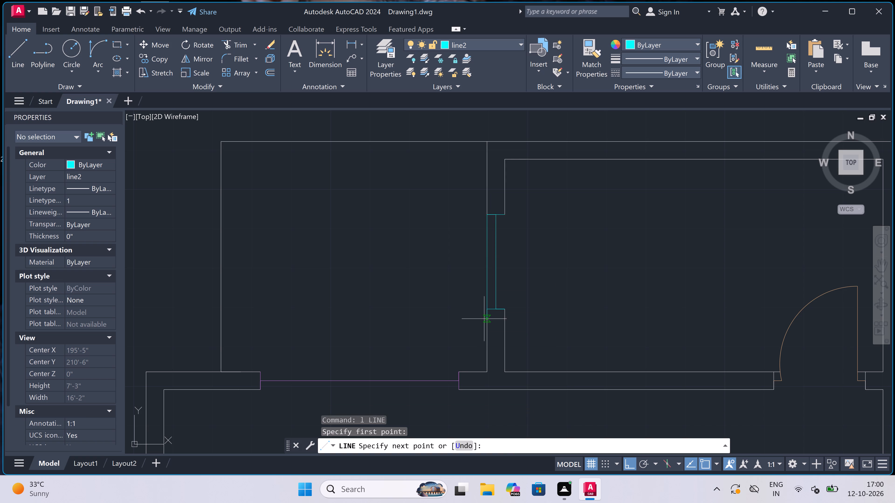
left_click(489, 312)
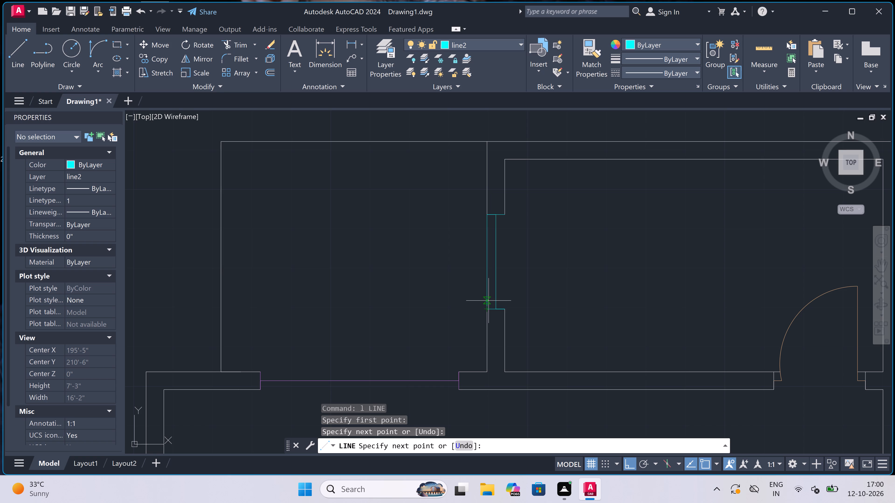
key("Escape")
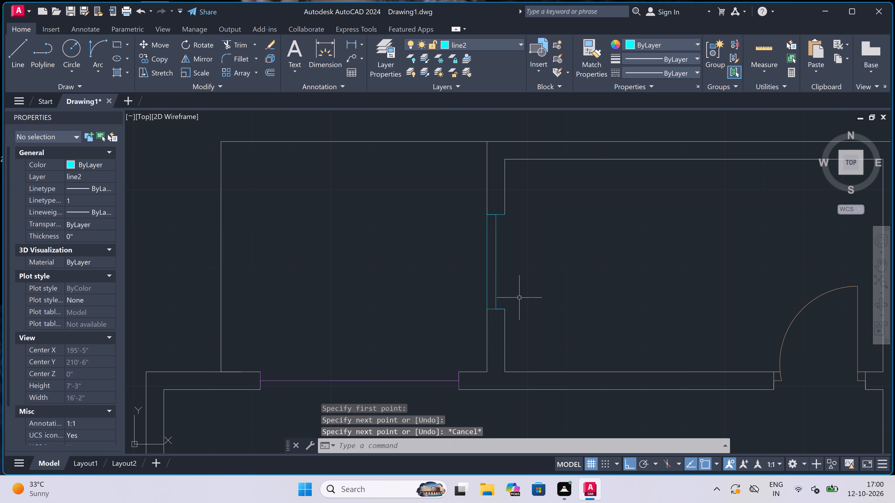
key("space")
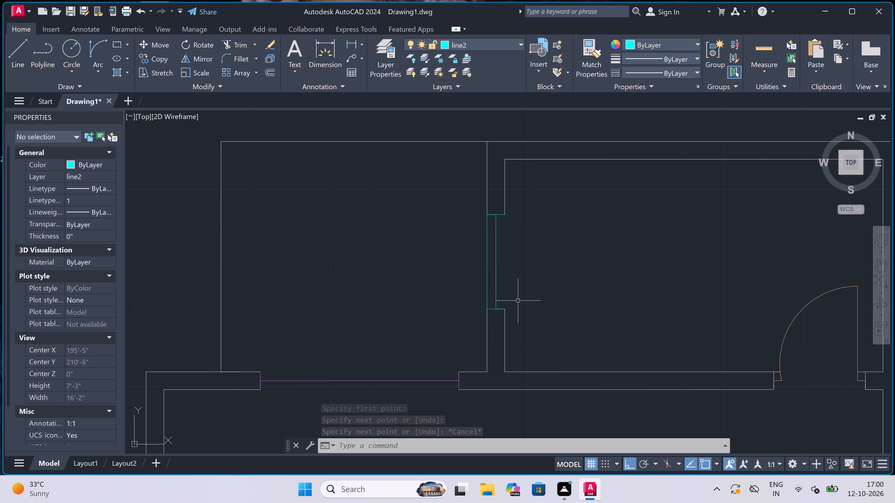
left_click(505, 309)
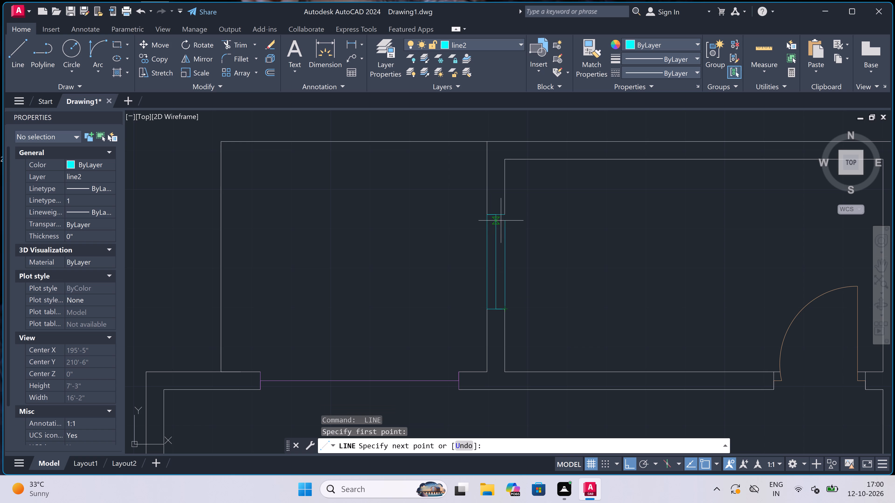
left_click(508, 214)
key("Escape")
Trim both faces of the north outer wall between the end lines of the window west of the western projecting bay.
scroll(442, 244, "down", 2)
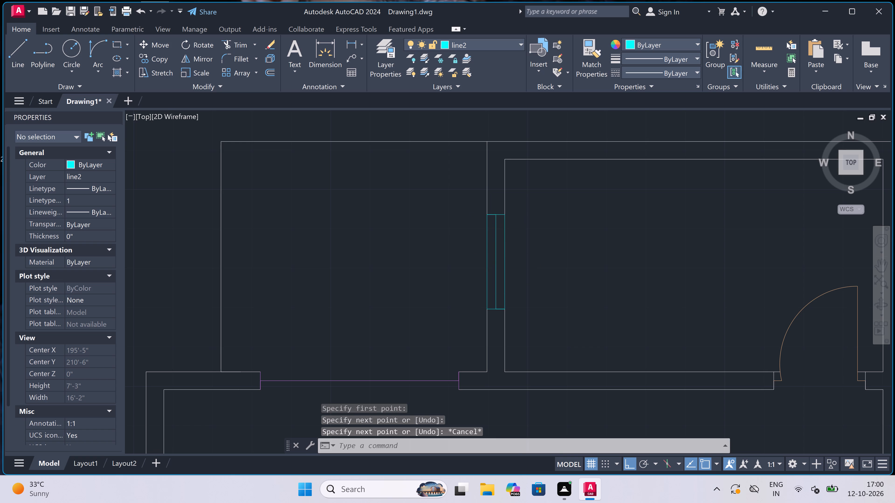
scroll(441, 244, "down", 1)
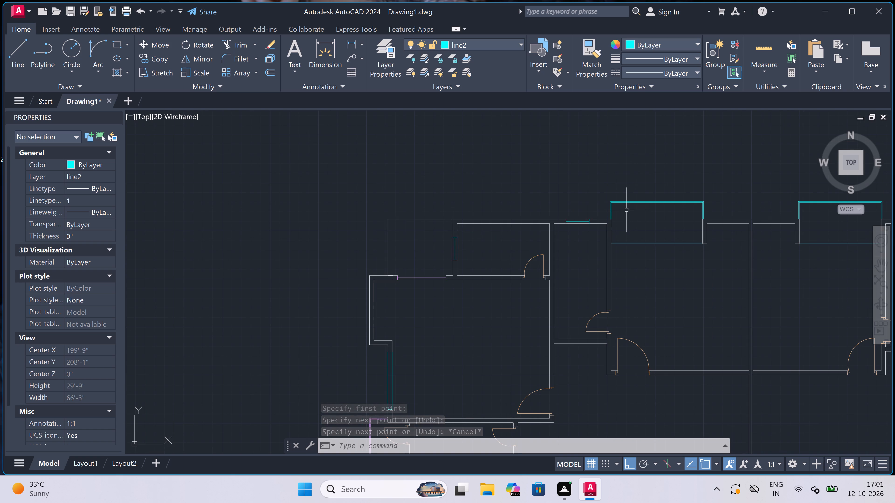
scroll(627, 212, "up", 1)
scroll(604, 225, "up", 4)
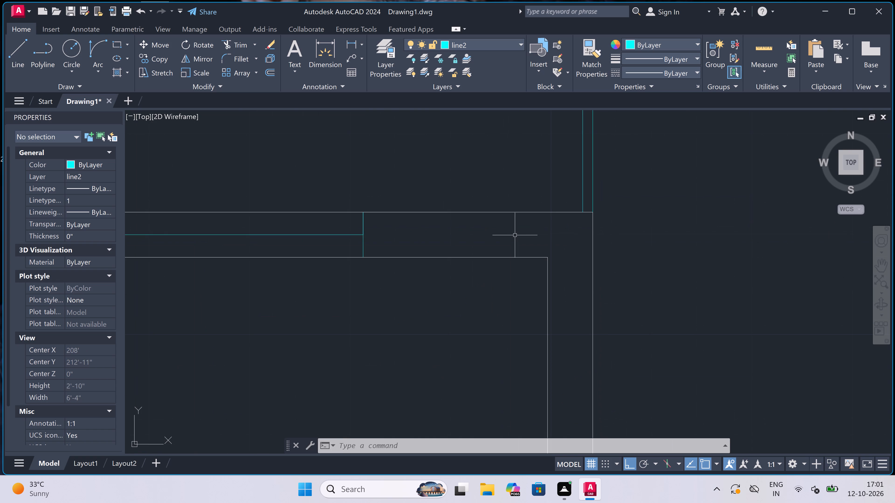
scroll(501, 236, "down", 3)
scroll(469, 237, "up", 2)
key("t")
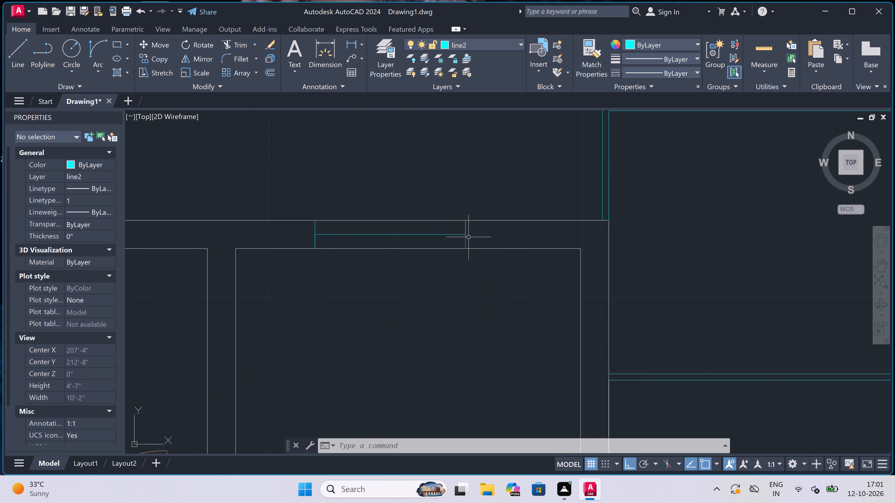
key("r")
key("space")
left_click(435, 247)
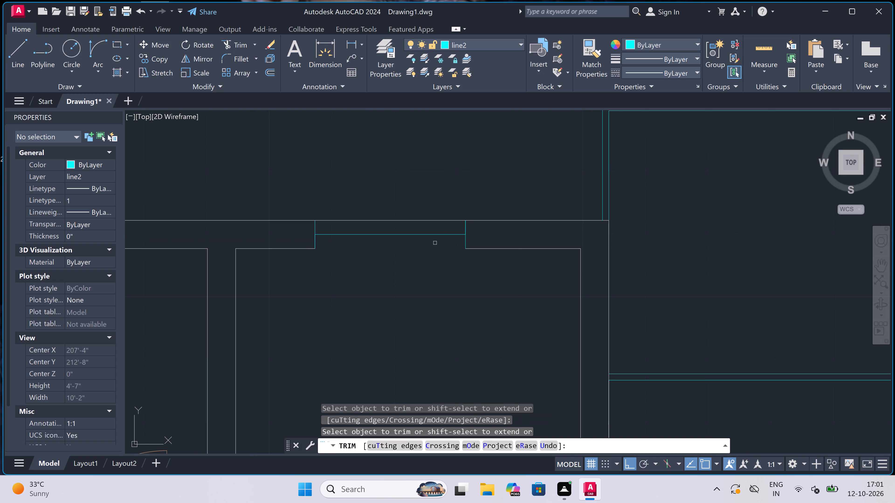
left_click(432, 219)
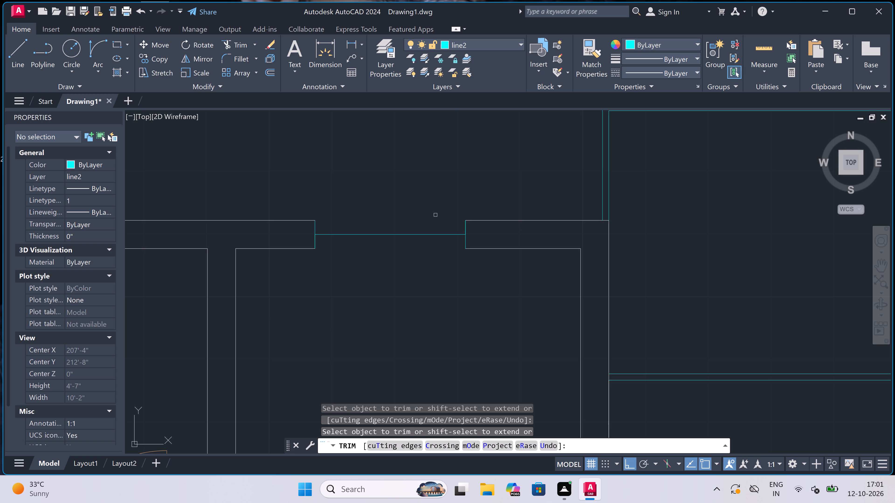
key("Escape")
Draw the north and south face lines of this north outer wall window between its end lines.
key("l")
key("space")
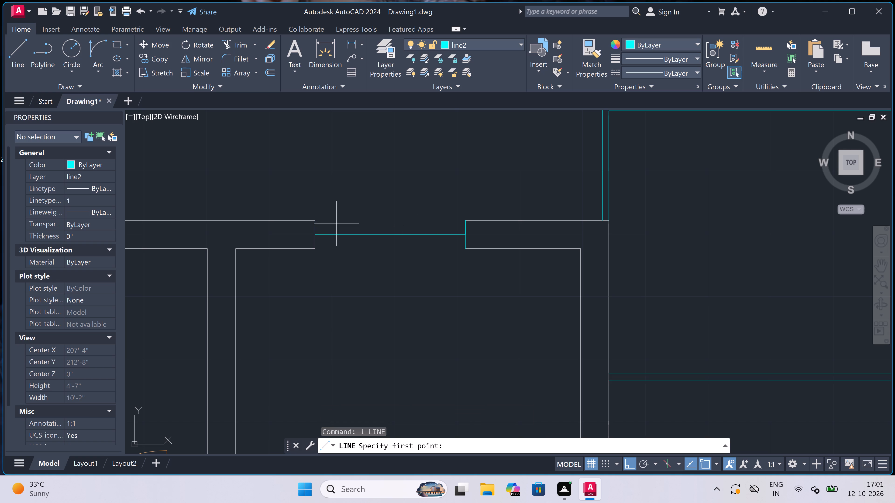
double_click(318, 219)
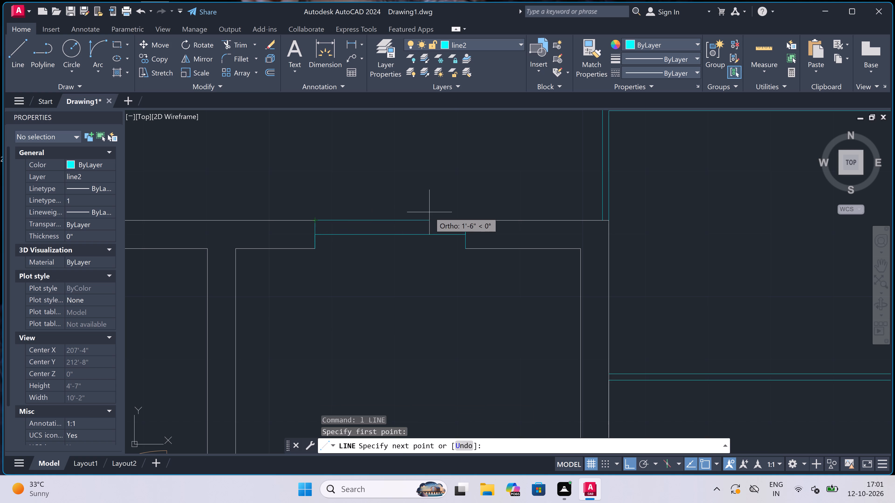
left_click(468, 221)
key("Escape")
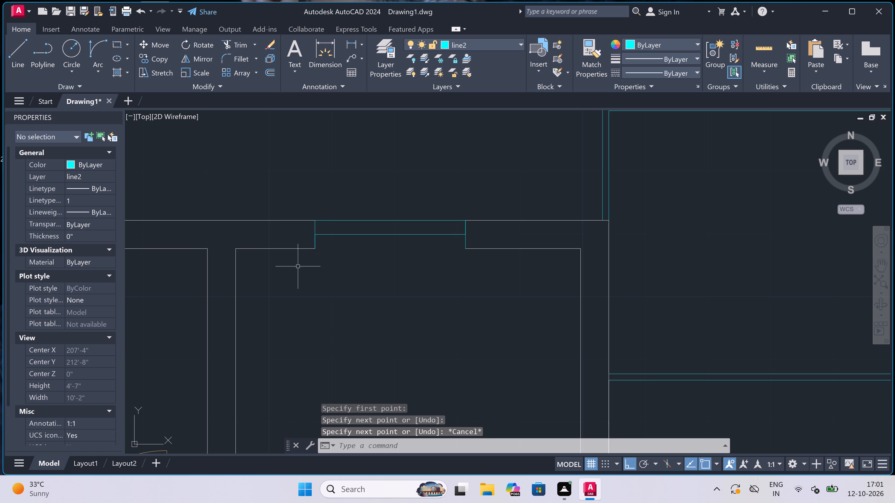
key("space")
scroll(306, 257, "down", 5)
scroll(307, 256, "up", 4)
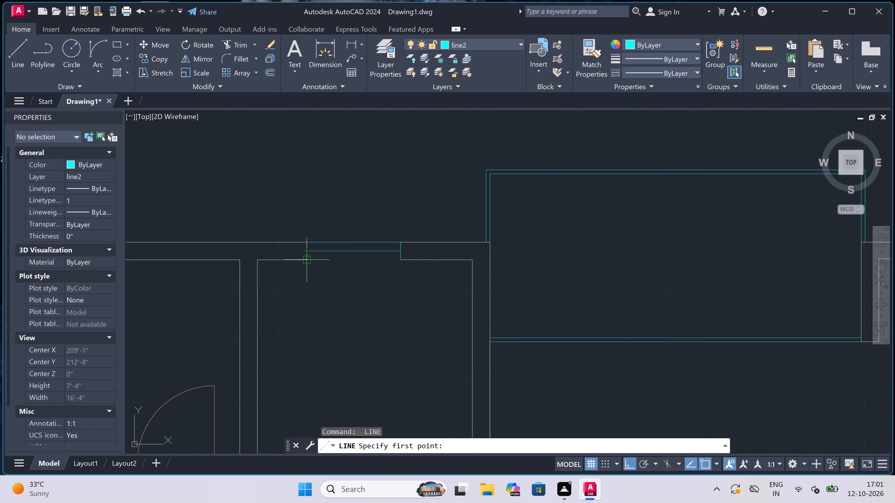
left_click(309, 260)
left_click(397, 263)
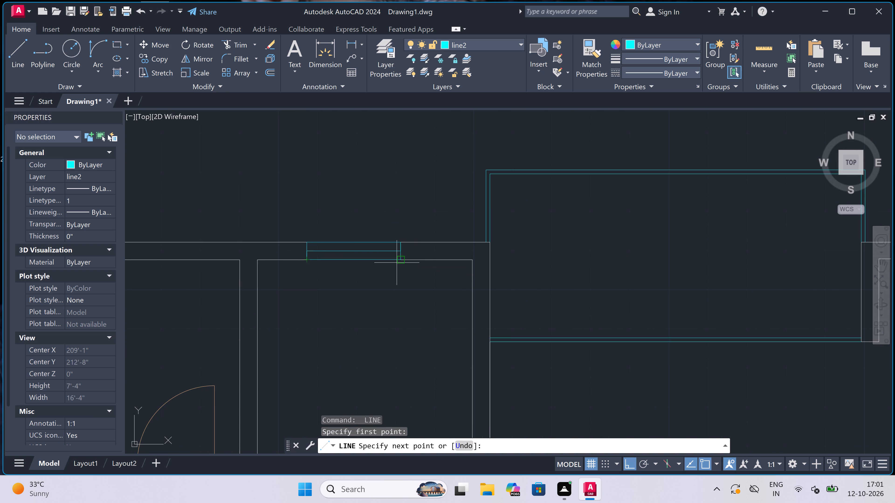
key("Escape")
Trim both faces of the north outer wall between the end lines of the window east of the eastern projecting bay.
scroll(385, 255, "down", 4)
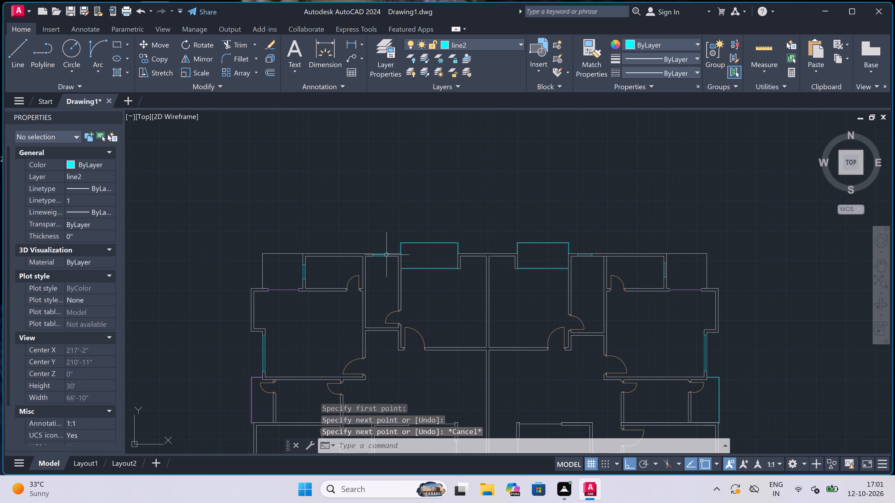
scroll(605, 250, "up", 4)
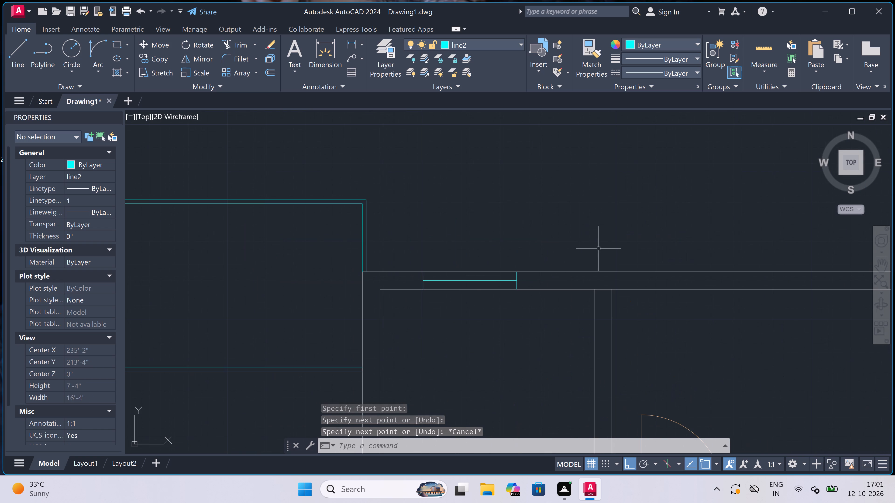
scroll(472, 275, "up", 1)
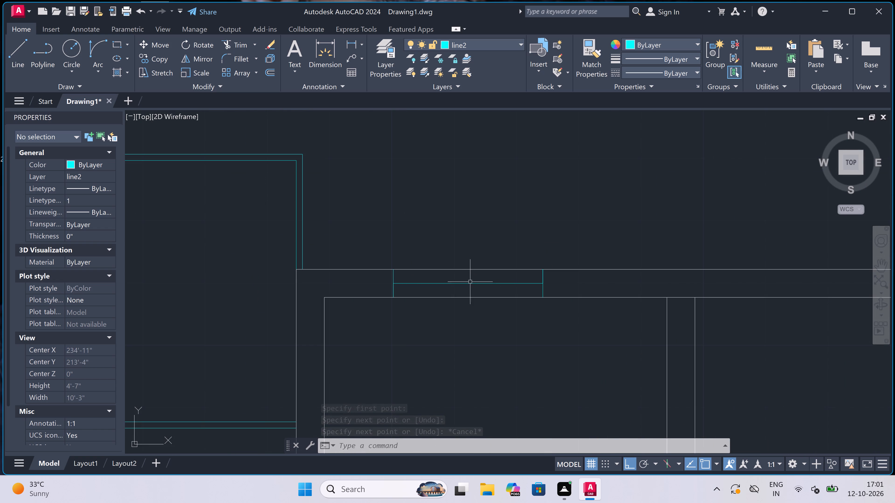
key("t")
type("r")
key("space")
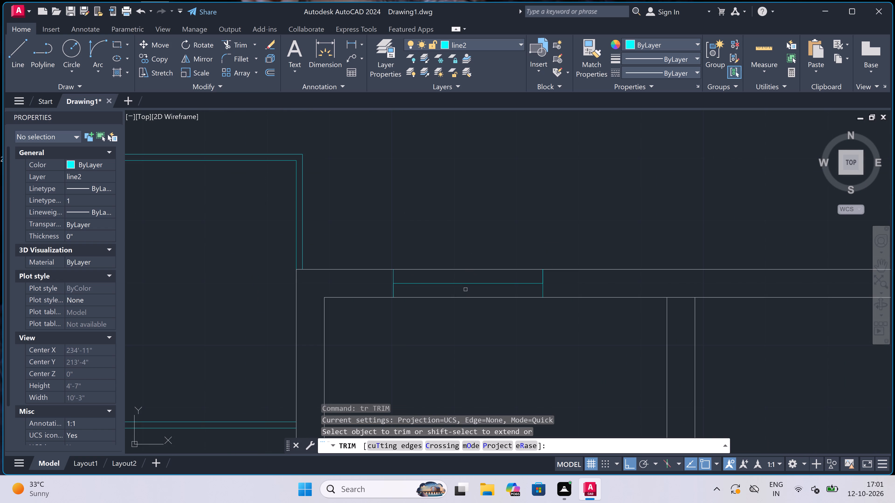
left_click(465, 289)
left_click(466, 310)
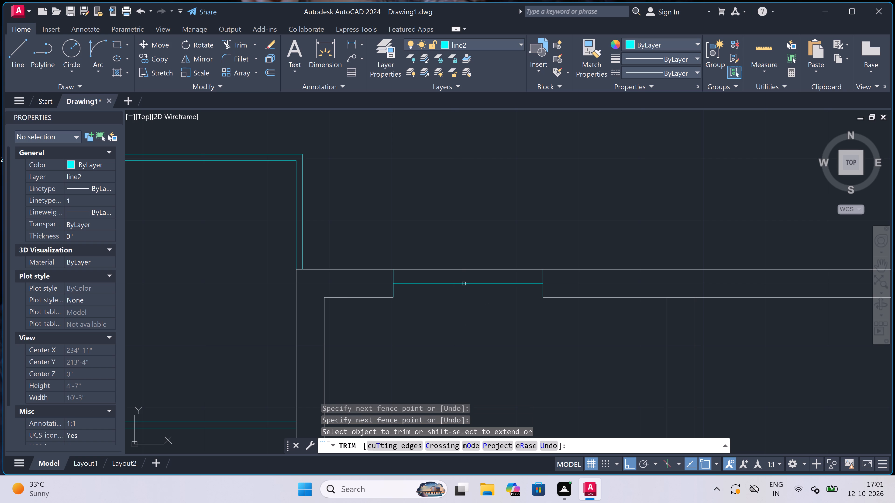
left_click(463, 275)
double_click(464, 255)
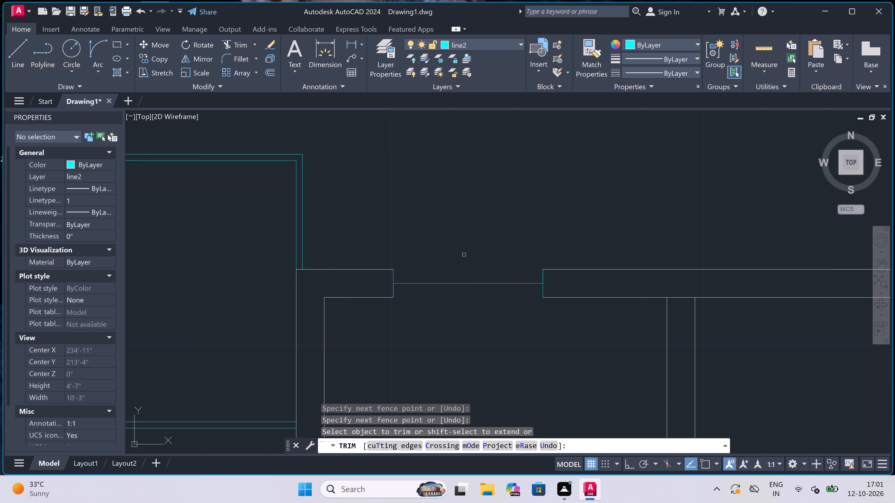
key("Escape")
left_click(464, 255)
Draw the north and south face lines of the north outer wall window east of the eastern projecting bay, between its end lines.
key("l")
key("space")
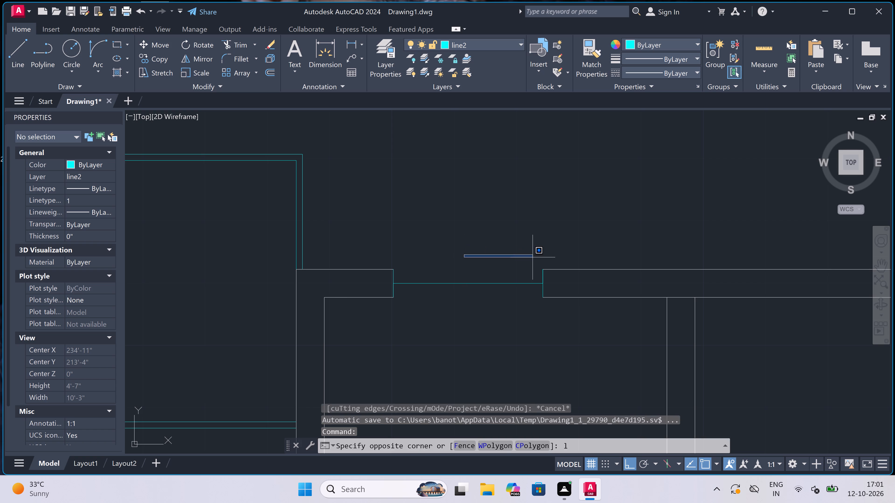
left_click_drag(546, 269, 528, 276)
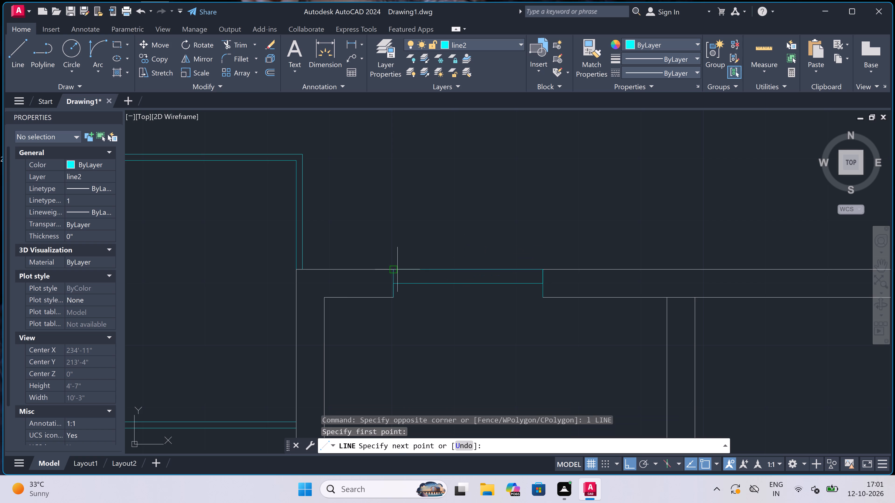
left_click(396, 268)
key("Escape")
key("space")
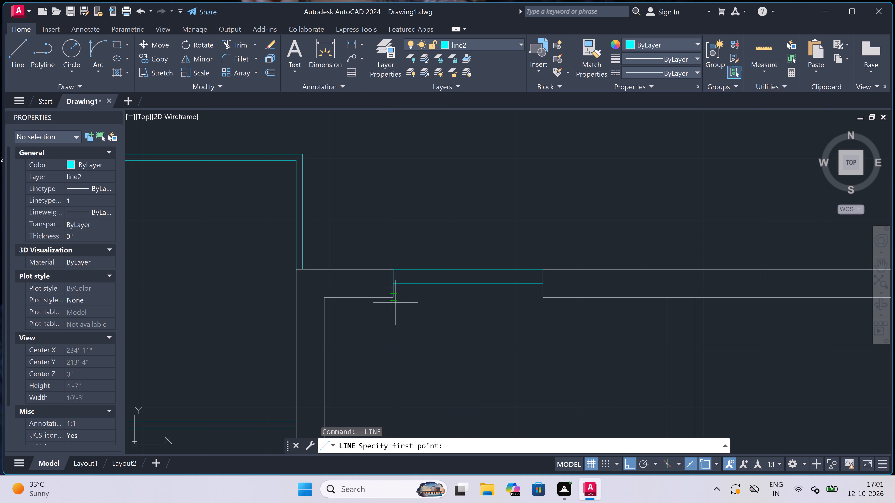
left_click(402, 305)
key("Escape")
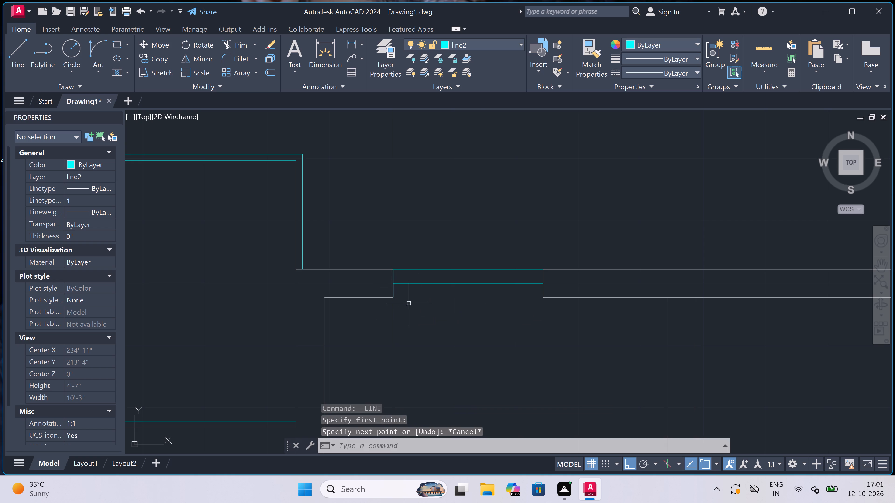
key("space")
left_click_drag(392, 296, 403, 294)
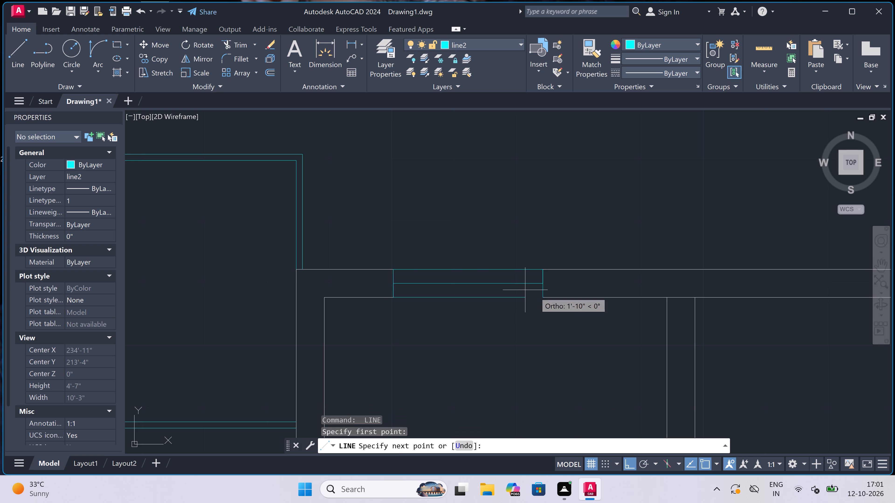
left_click(545, 296)
key("Escape")
Trim both faces of the north-east partition wall between the end lines of its window.
scroll(466, 263, "down", 4)
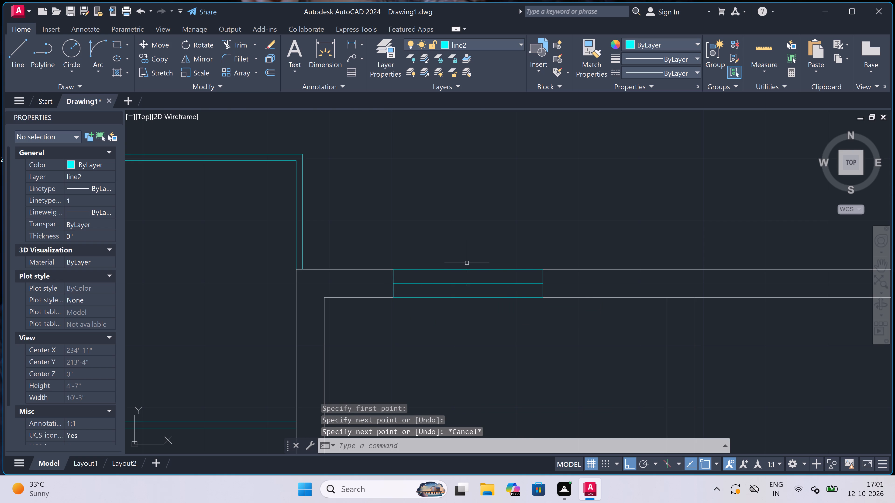
scroll(466, 263, "down", 1)
scroll(566, 278, "up", 3)
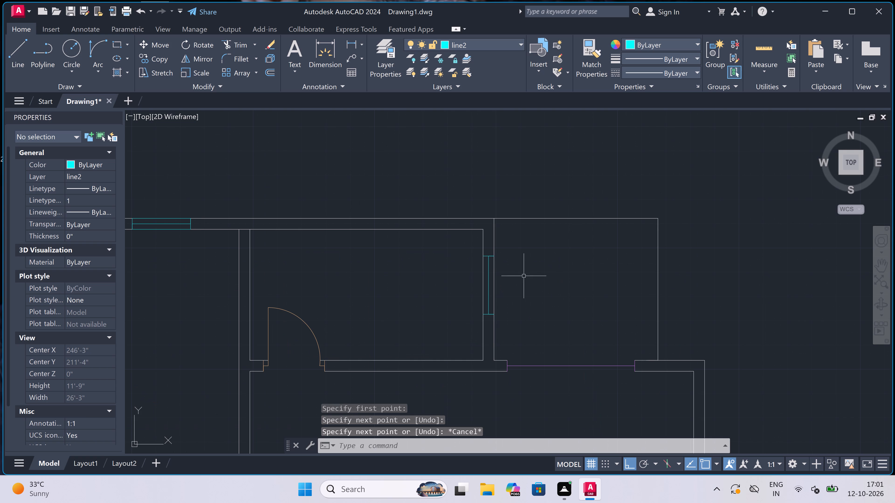
scroll(503, 283, "up", 2)
key("t")
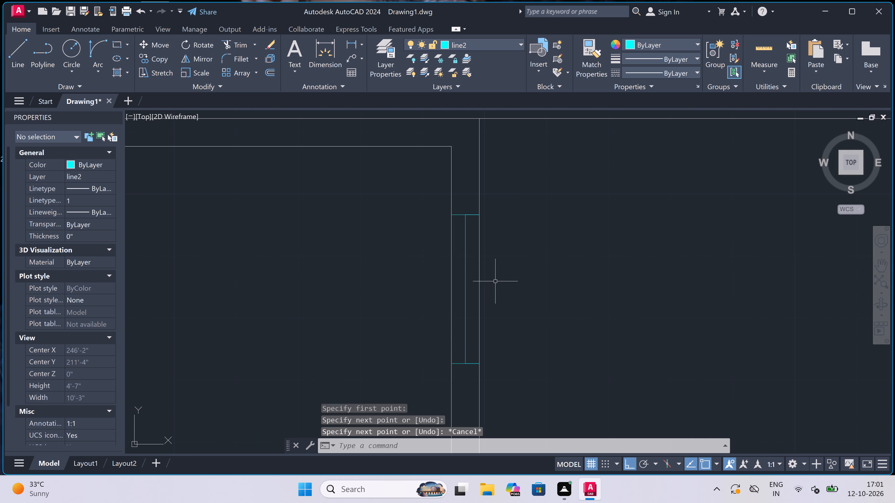
key("r")
key("space")
double_click(474, 278)
left_click(502, 274)
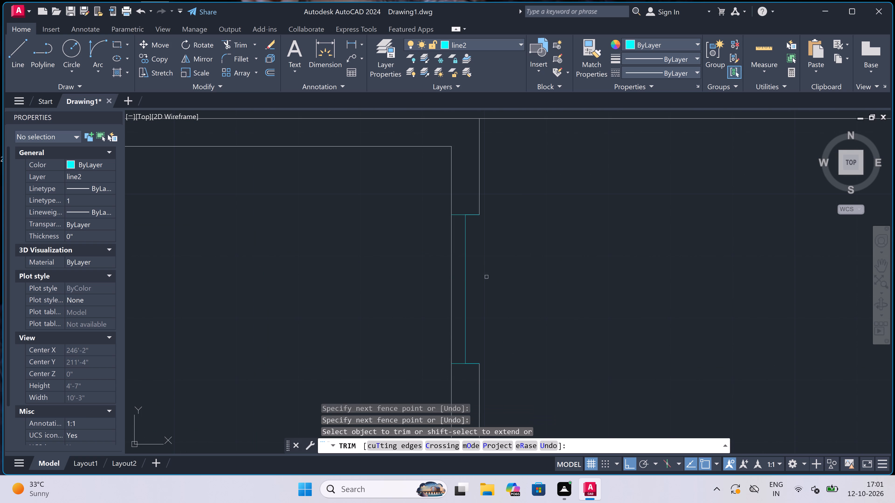
left_click(456, 282)
left_click(414, 289)
key("Escape")
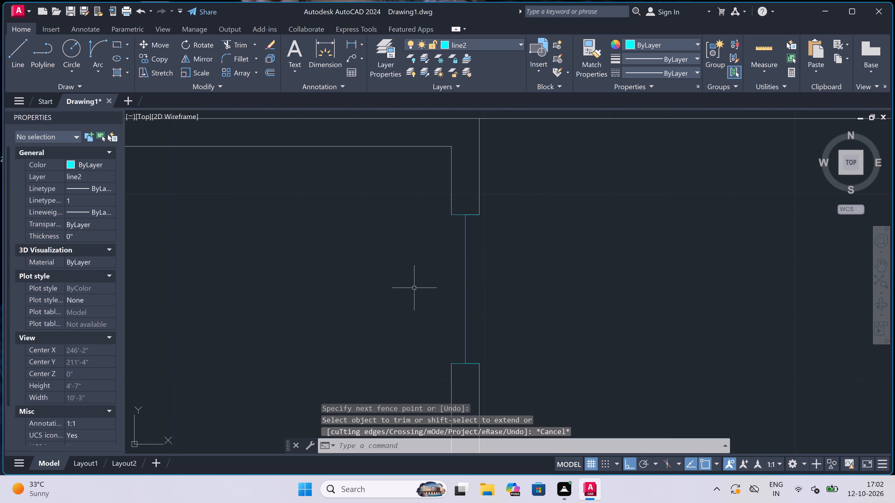
Draw the west and east face lines of this north-east partition window between its end lines.
key("l")
key("space")
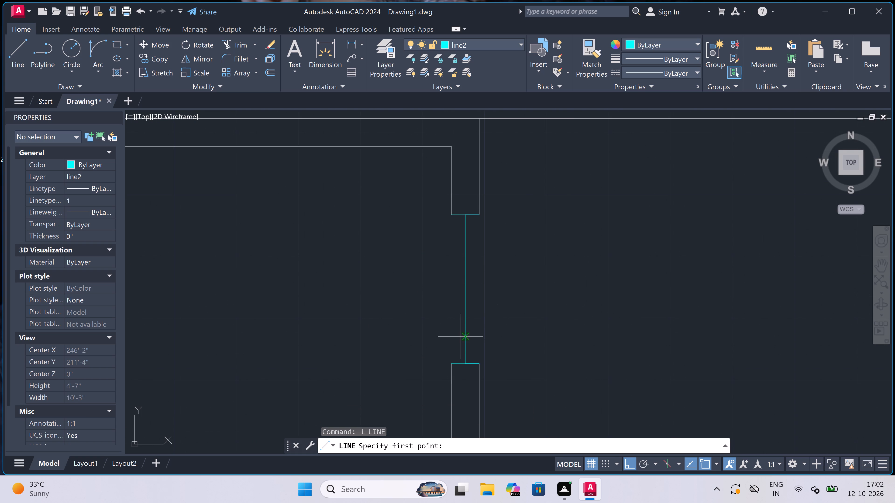
left_click_drag(448, 360, 452, 347)
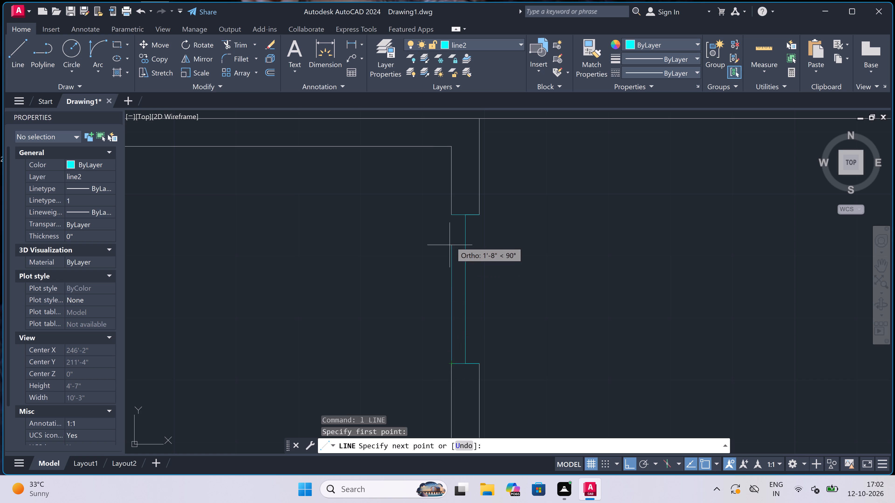
double_click(454, 218)
key("Escape")
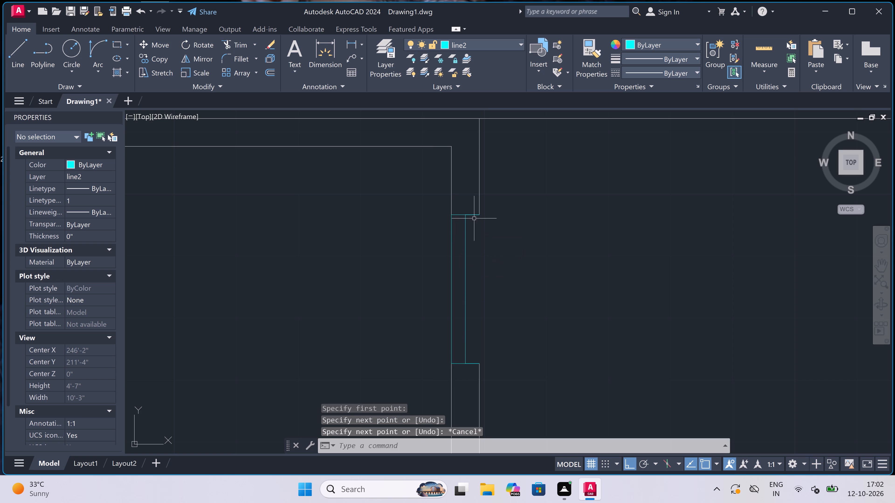
key("space")
left_click_drag(478, 364, 478, 361)
left_click_drag(480, 354, 480, 350)
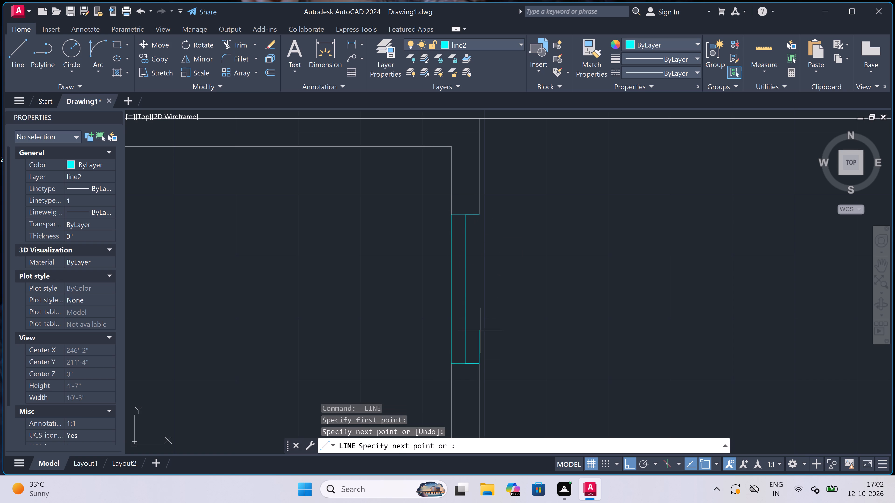
double_click(481, 209)
key("Escape")
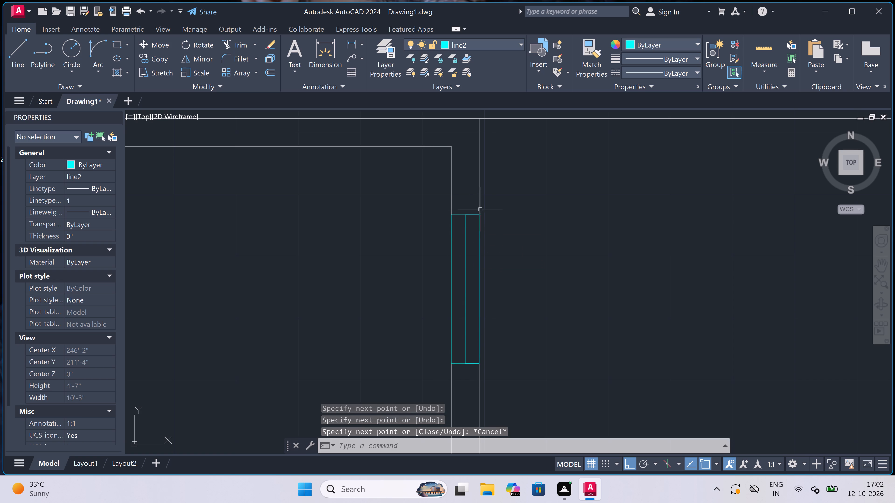
Erase the magenta double lines forming the north and west sides of the projecting outline on the plan's west side.
scroll(453, 201, "down", 6)
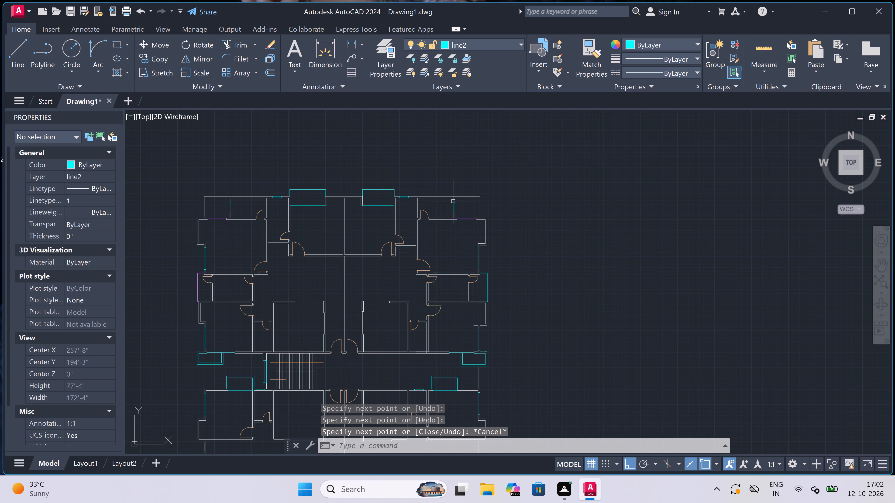
scroll(451, 217, "down", 1)
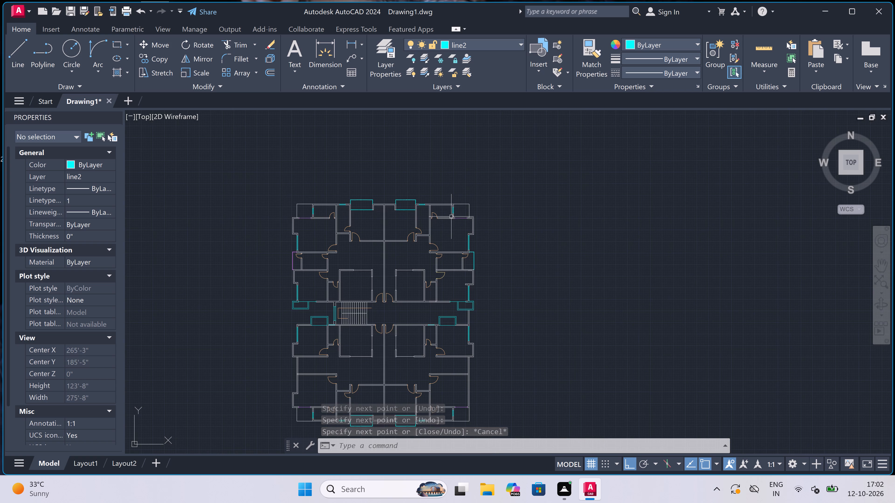
scroll(470, 249, "up", 1)
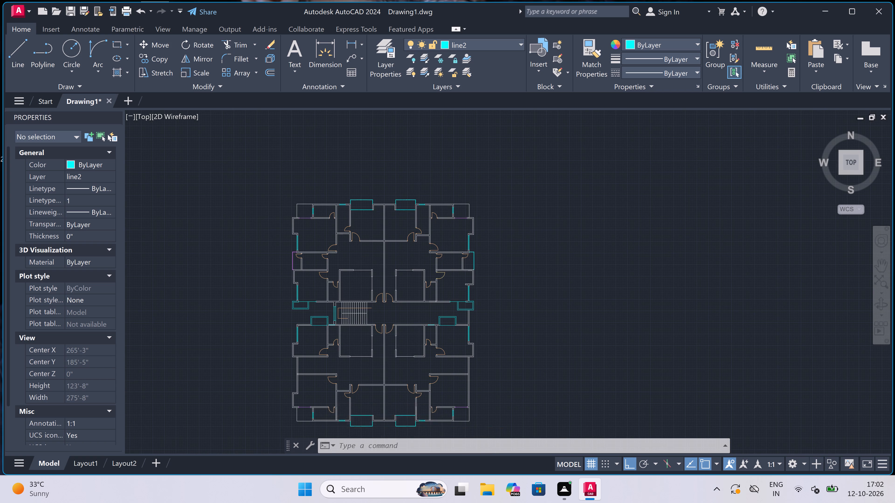
scroll(470, 249, "up", 1)
scroll(482, 265, "up", 3)
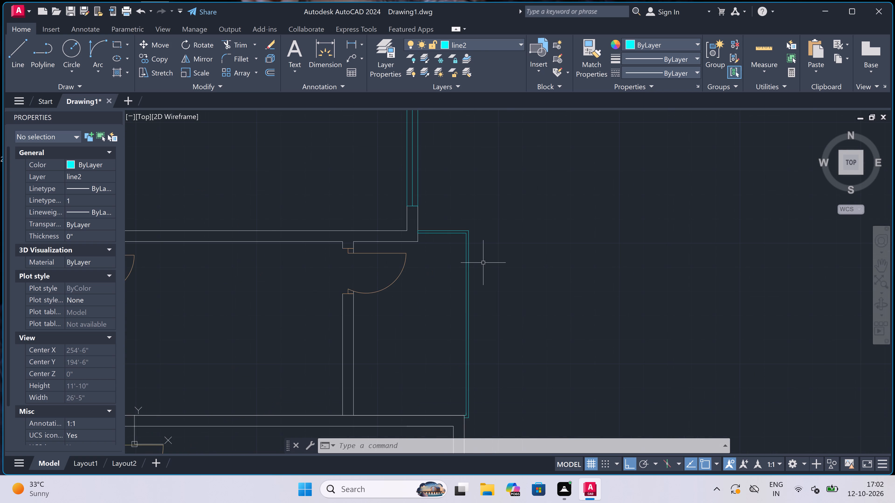
scroll(483, 263, "down", 5)
scroll(313, 270, "up", 3)
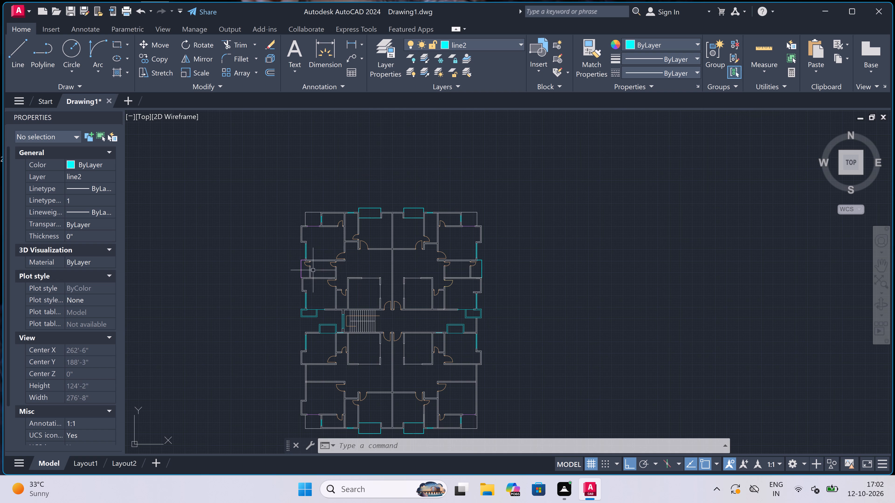
scroll(313, 270, "up", 1)
scroll(264, 266, "down", 2)
scroll(230, 265, "up", 3)
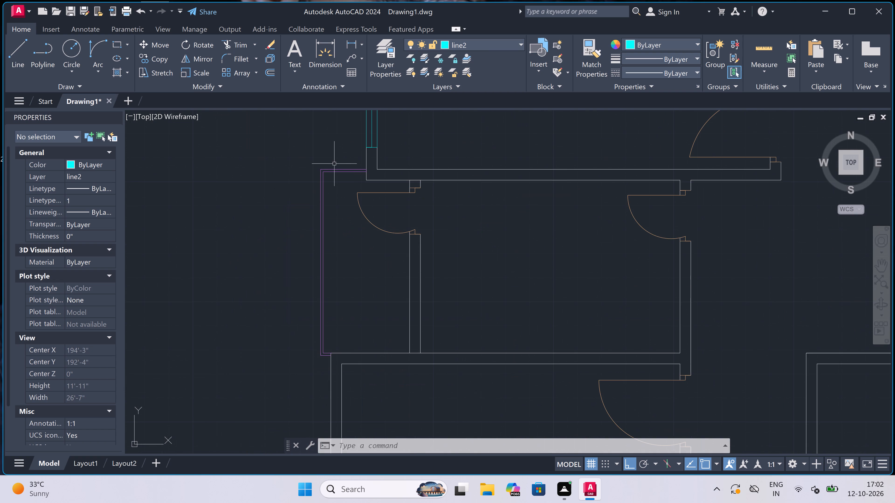
left_click_drag(334, 164, 330, 168)
double_click(291, 319)
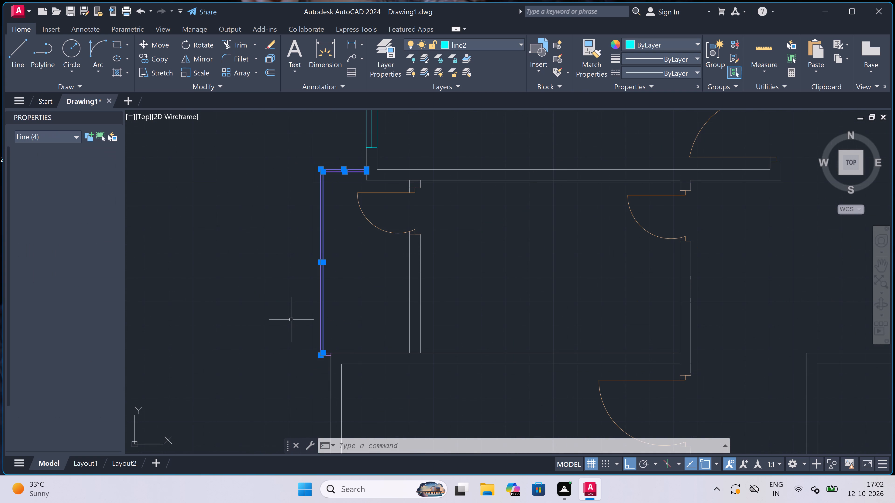
key("Delete")
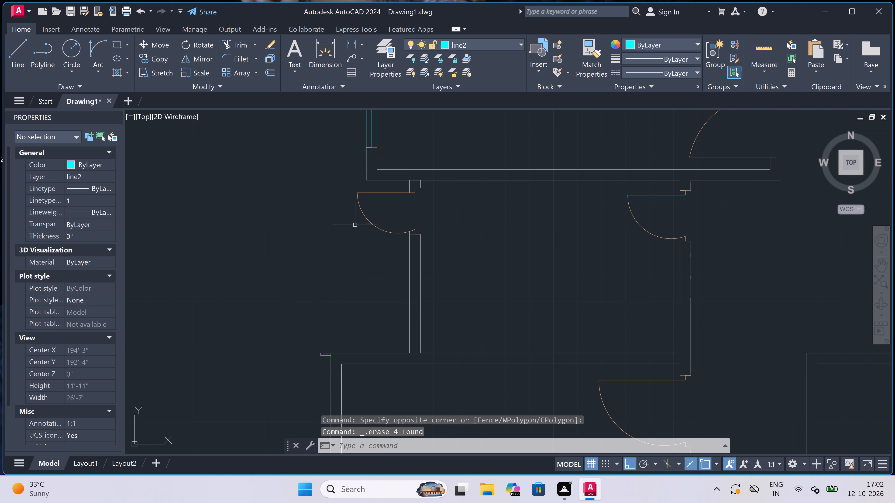
Erase the three short line3 pieces left at the south end of the west-side outline, by the outer wall corner.
scroll(305, 364, "up", 4)
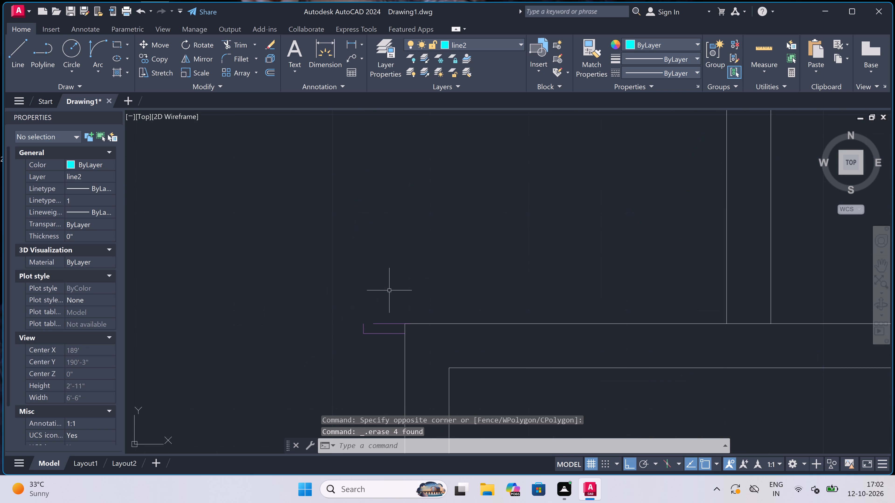
left_click(389, 298)
left_click(363, 354)
key("Delete")
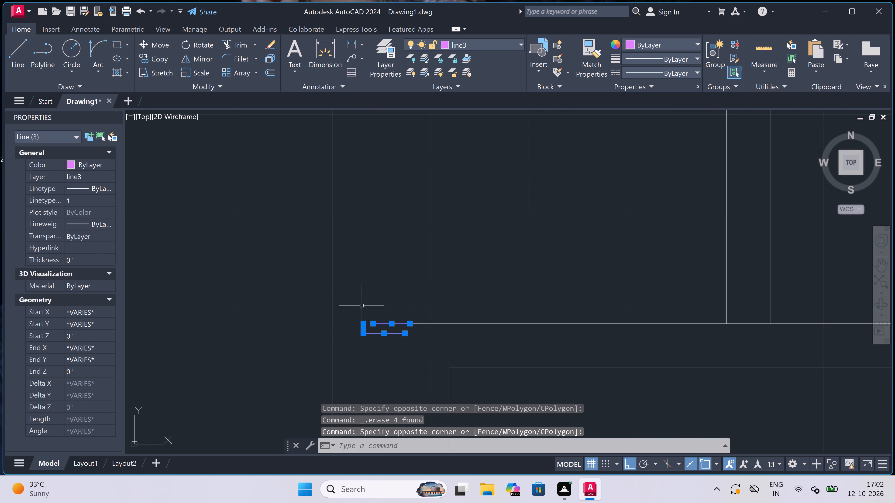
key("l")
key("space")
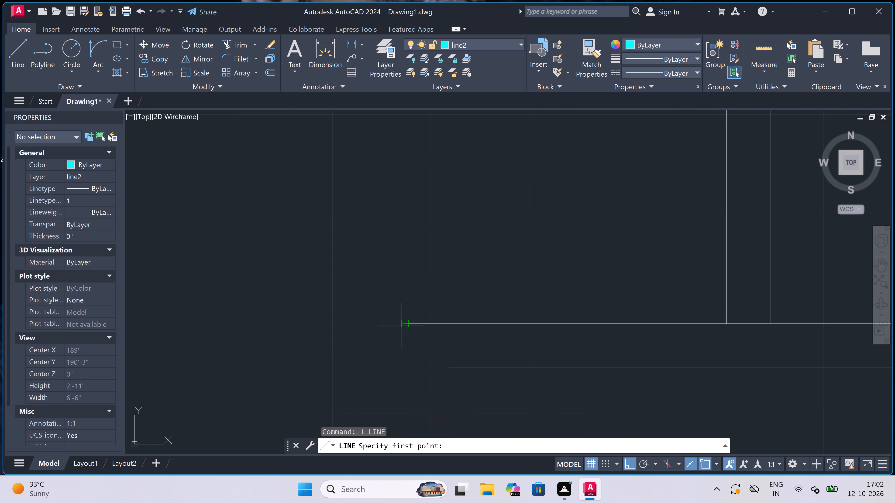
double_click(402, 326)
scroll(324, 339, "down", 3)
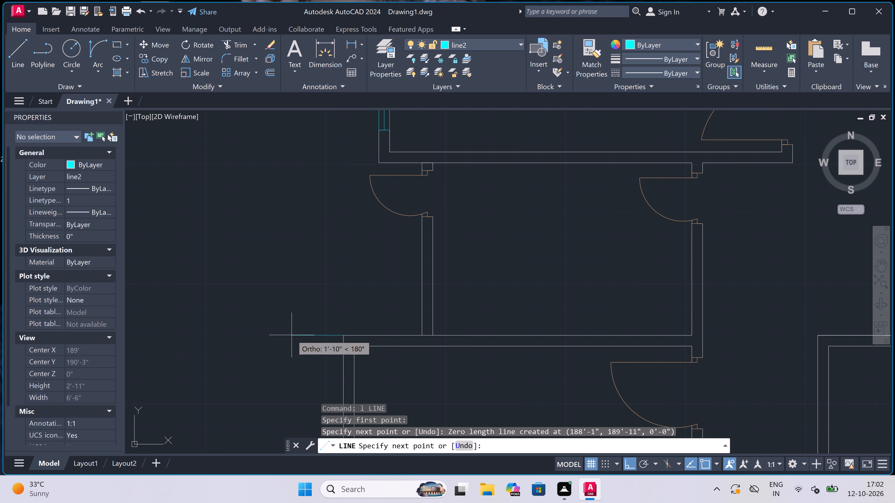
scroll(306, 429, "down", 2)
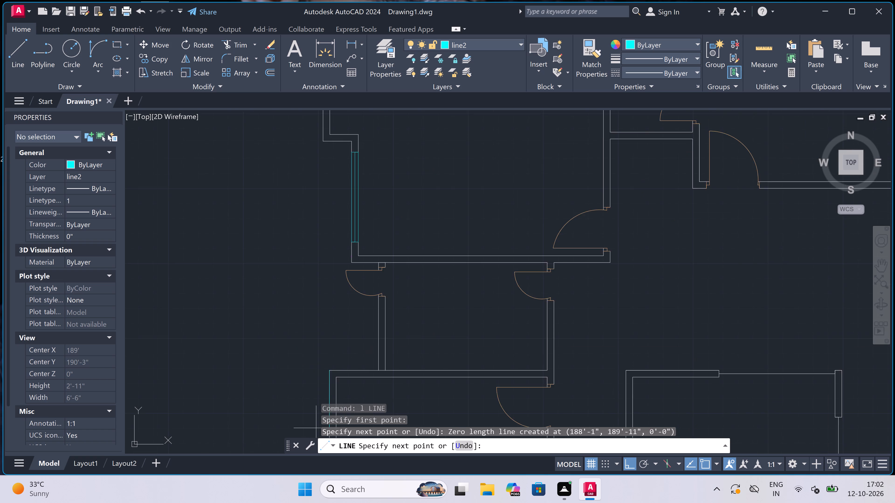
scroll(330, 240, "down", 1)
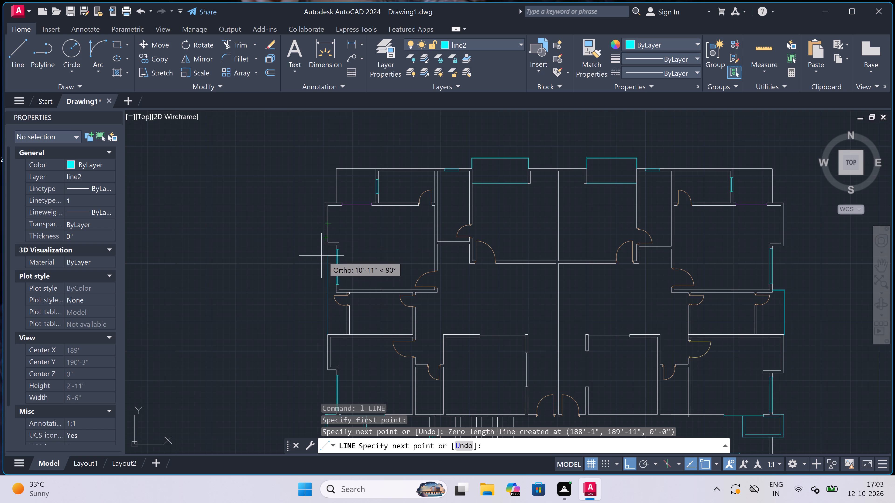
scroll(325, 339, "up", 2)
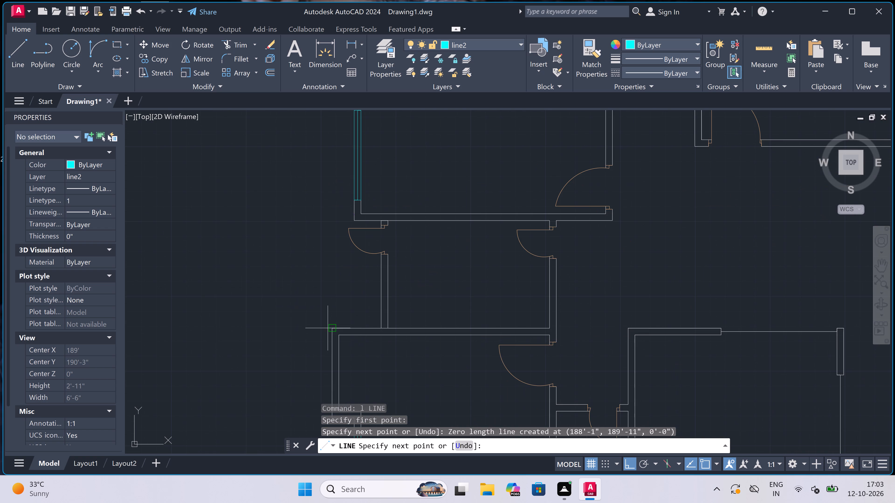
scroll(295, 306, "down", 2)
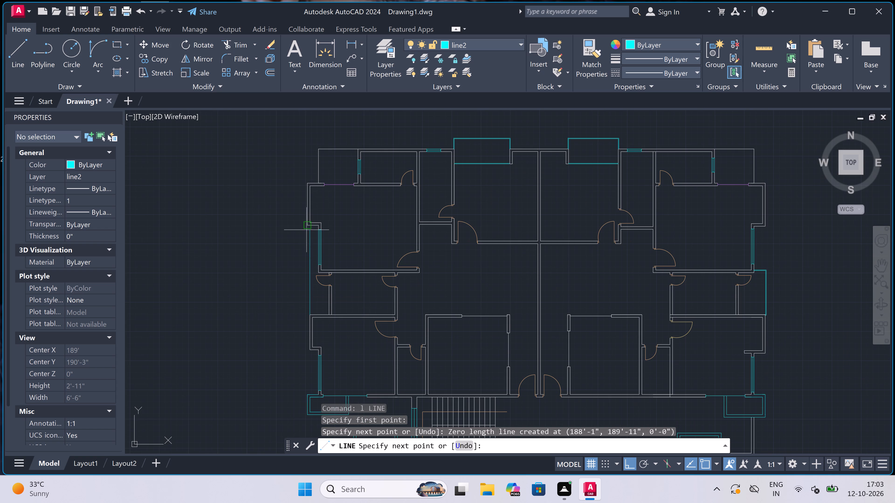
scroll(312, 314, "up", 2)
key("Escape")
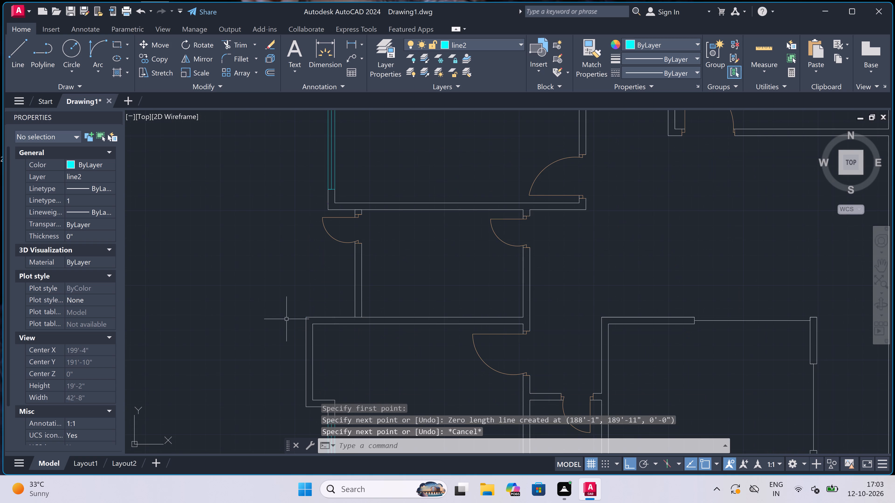
Draw the west outline's inner line from the projecting wall corner north of the window about 12'-9" south, and east to the outer wall corner.
scroll(291, 312, "down", 2)
key("space")
left_click(291, 224)
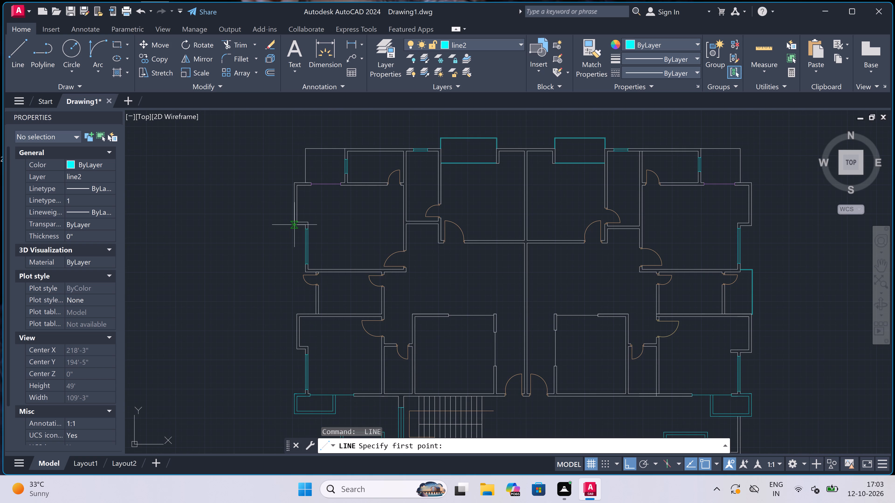
scroll(290, 312, "up", 2)
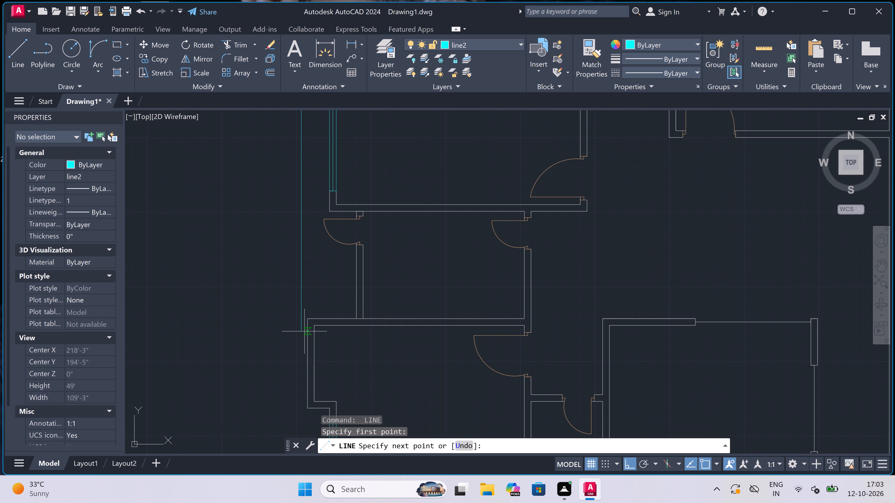
scroll(297, 319, "up", 3)
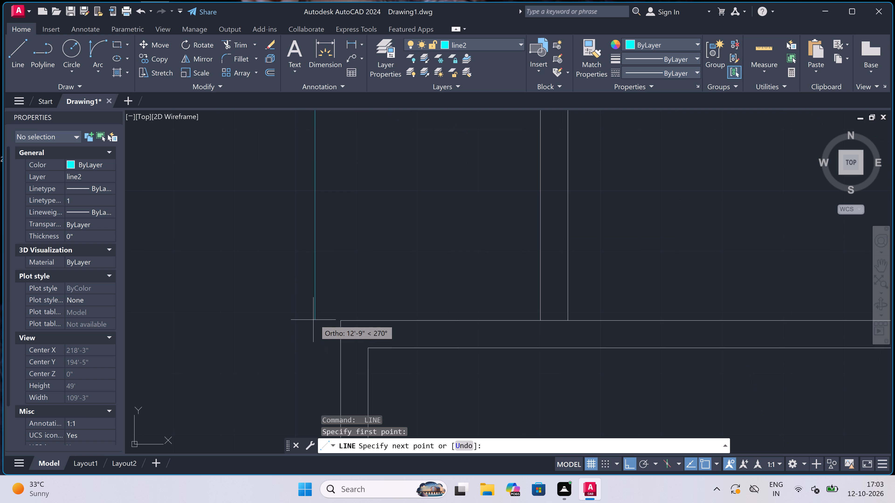
scroll(316, 318, "up", 3)
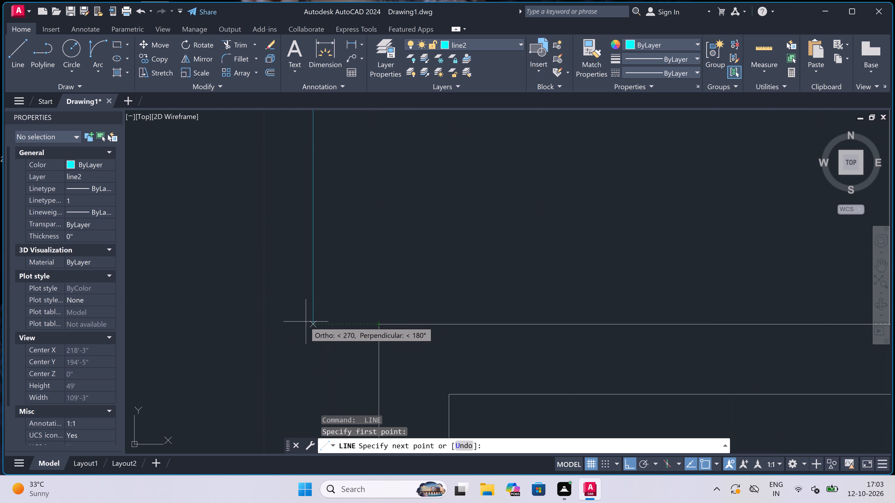
left_click(304, 321)
left_click(376, 322)
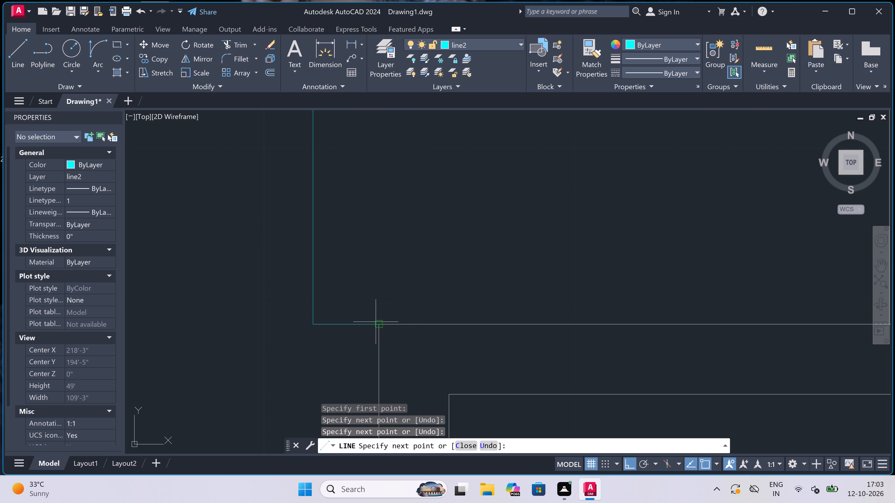
Continue the outline's outer line 1" south, west past the inner line by 1", north level with the upper wall's south face, and east to that wall.
type("1\"")
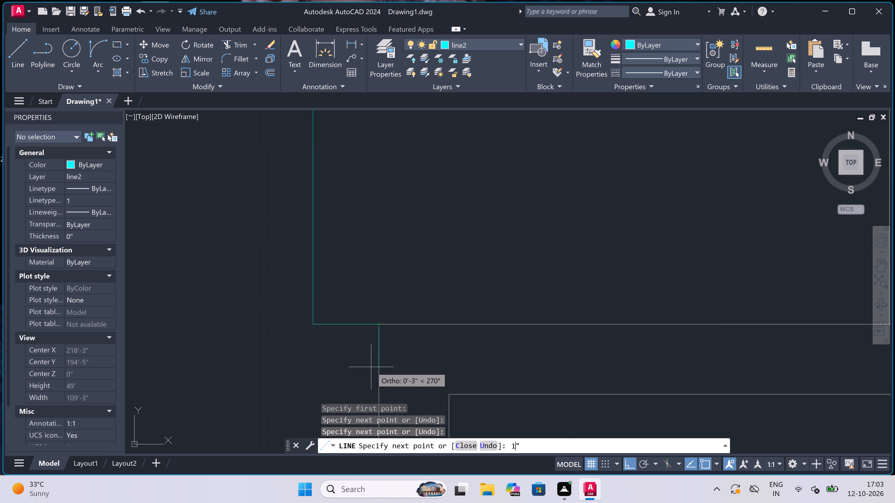
key("space")
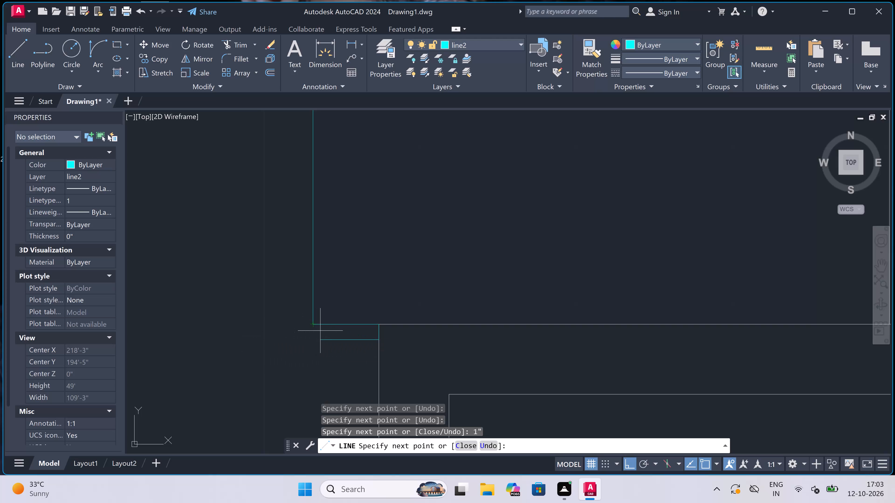
scroll(311, 354, "up", 1)
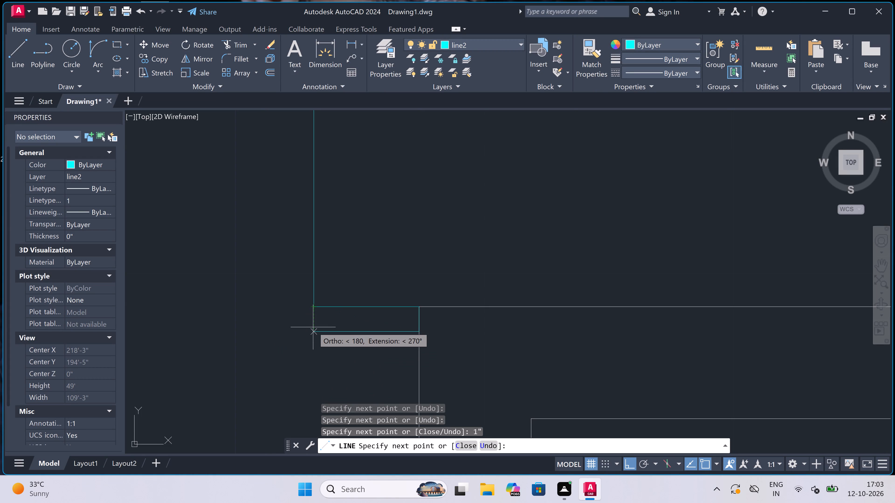
left_click(313, 329)
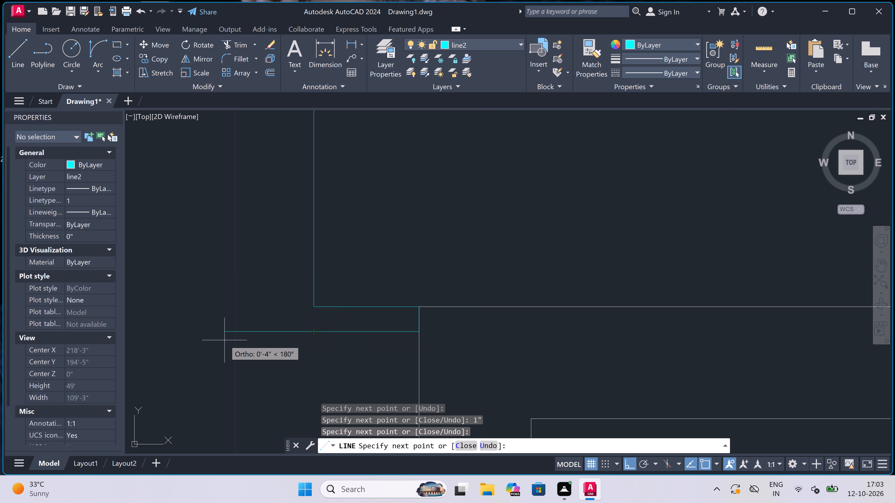
type("1\"")
key("space")
scroll(227, 340, "down", 5)
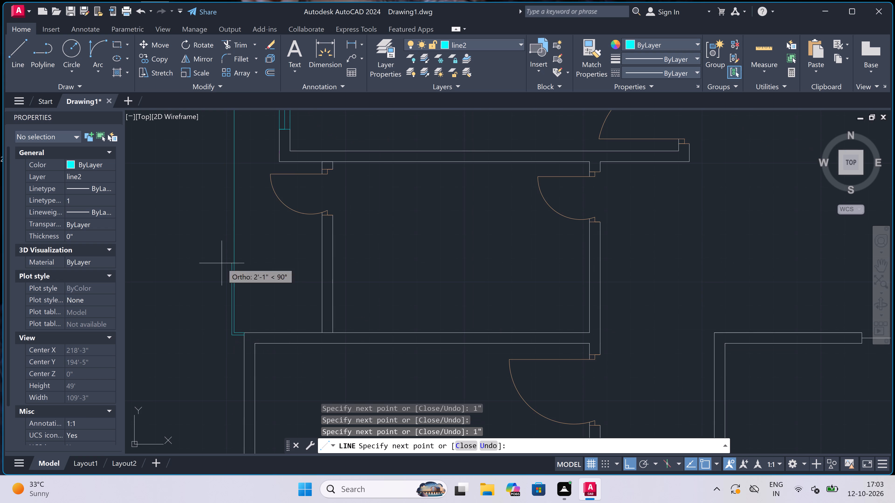
scroll(232, 218, "down", 1)
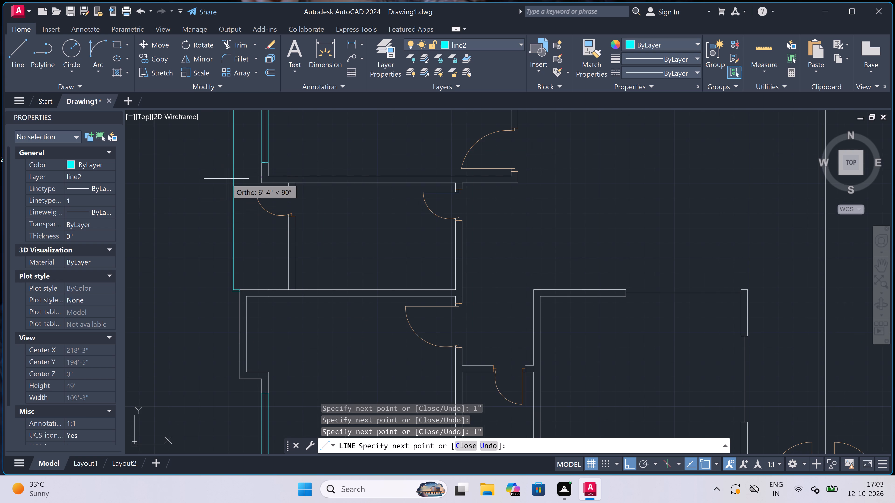
scroll(229, 174, "up", 5)
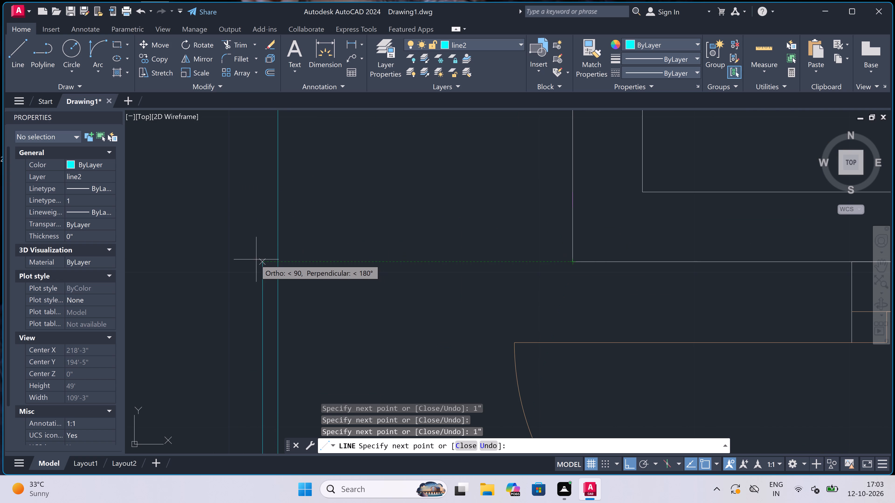
left_click_drag(258, 260, 260, 259)
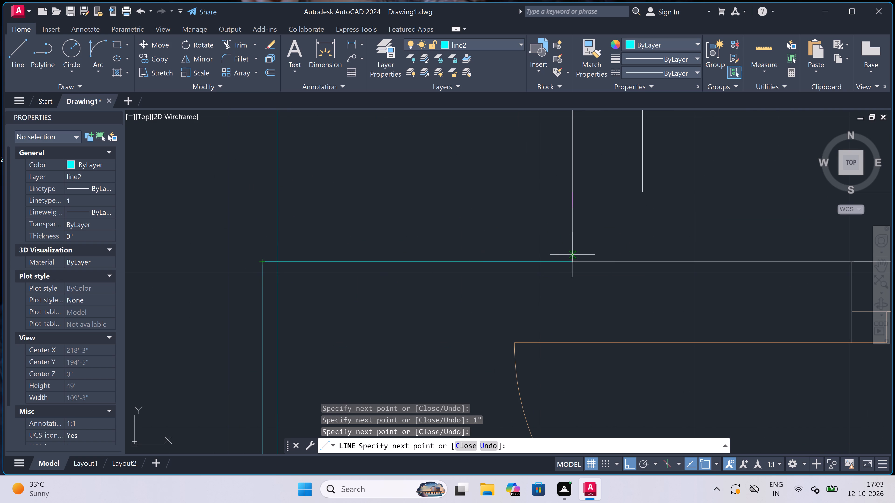
double_click(571, 260)
key("Escape")
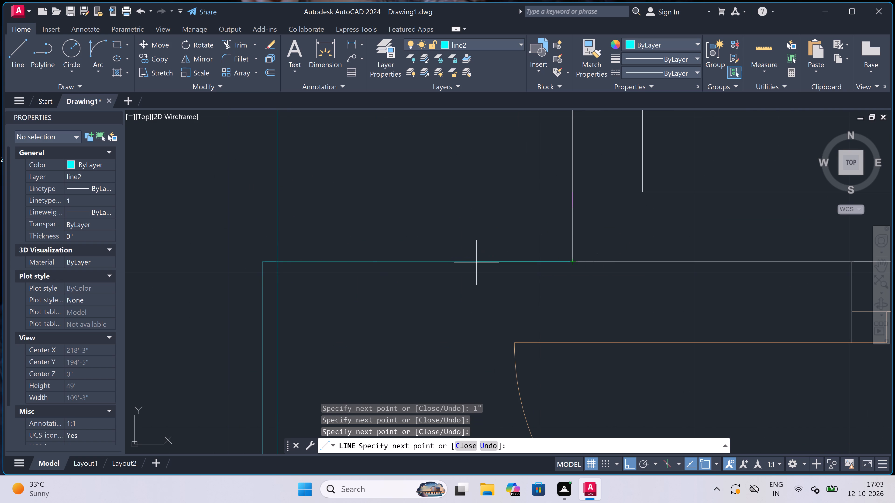
Draw a parallel line 1" north of the outline's north side, from its outer north-west corner to the wall.
key("space")
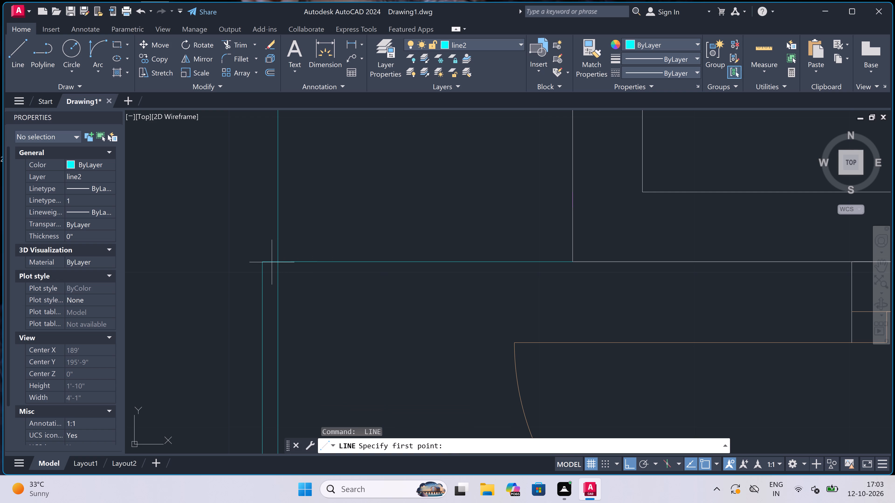
left_click(263, 262)
key("2")
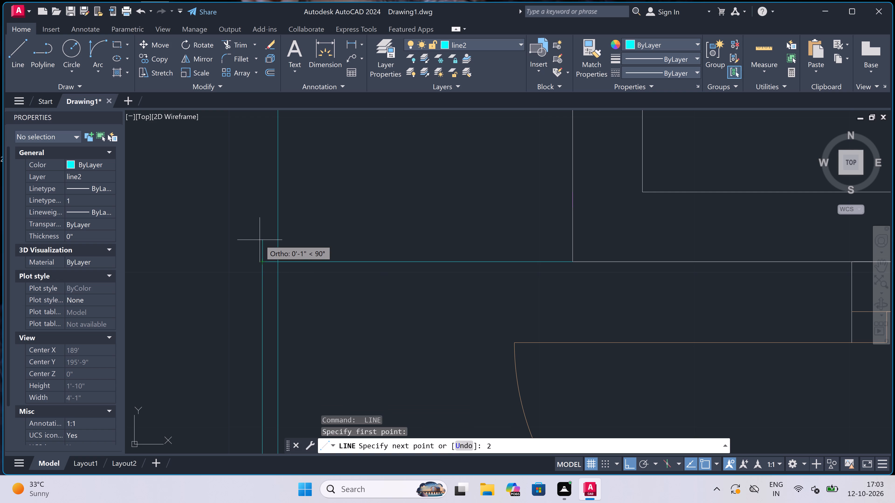
key("BackSpace")
type("1\"")
key("space")
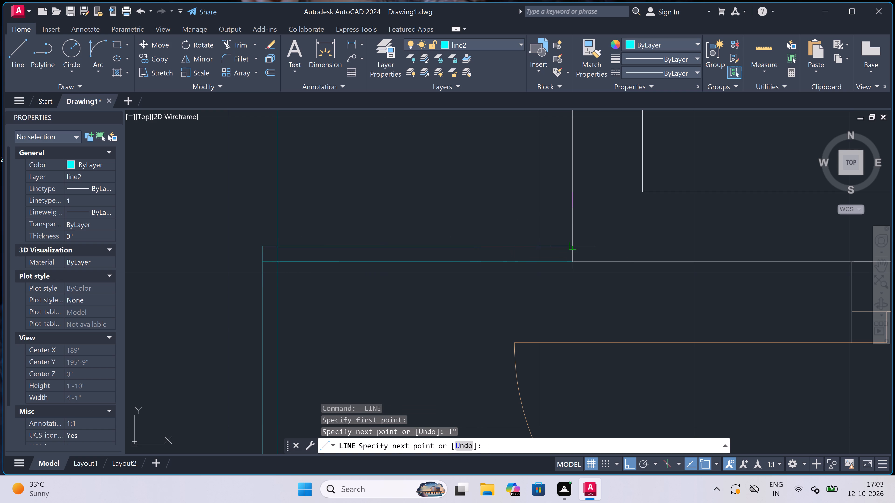
double_click(574, 245)
key("Escape")
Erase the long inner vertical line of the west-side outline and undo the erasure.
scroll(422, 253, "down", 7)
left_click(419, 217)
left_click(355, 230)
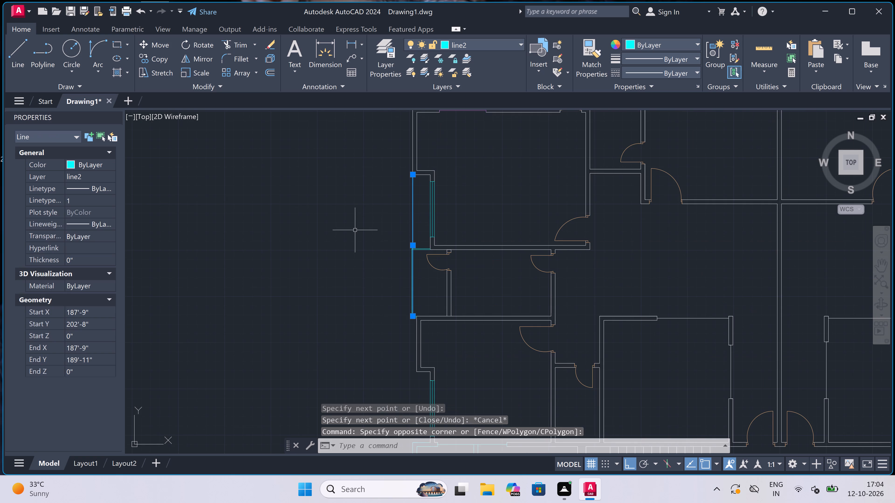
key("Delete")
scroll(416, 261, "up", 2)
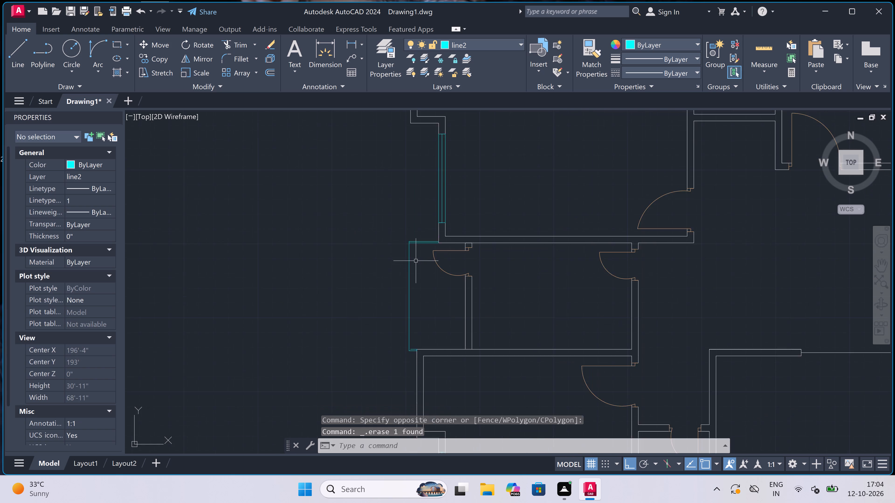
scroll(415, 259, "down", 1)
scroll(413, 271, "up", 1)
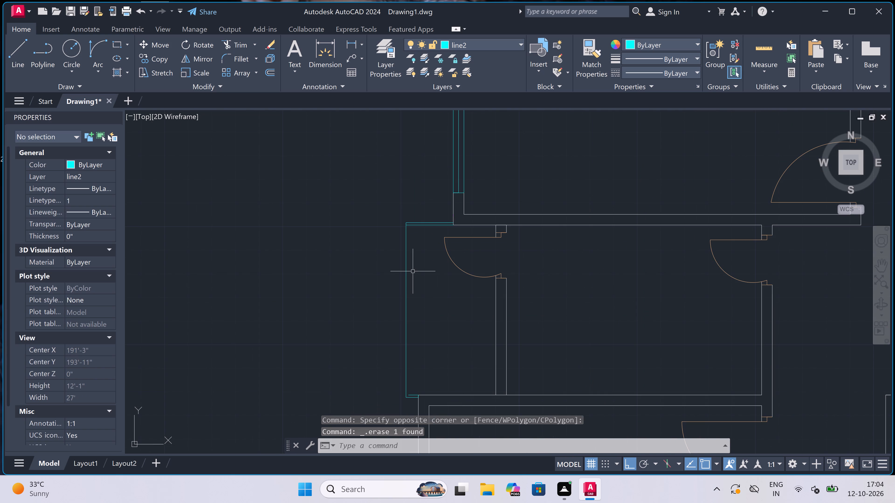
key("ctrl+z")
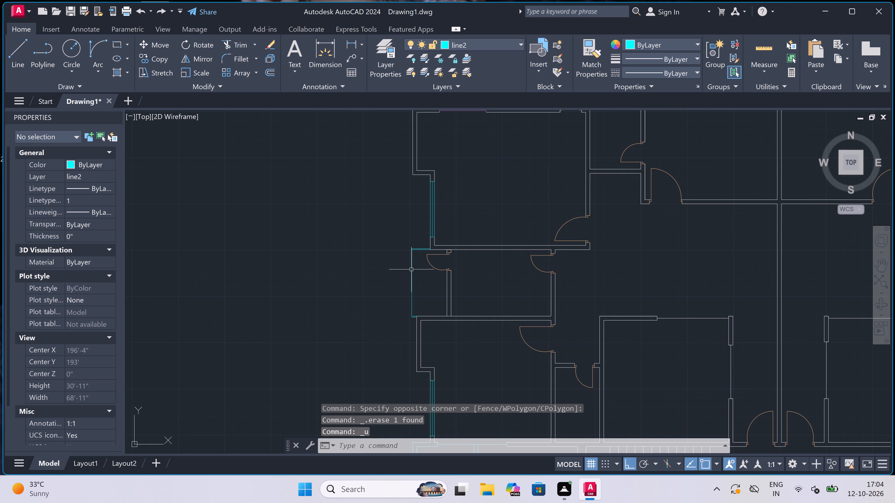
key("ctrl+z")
Trim the inner vertical line's excess north of the outline and the overlapping pieces at the outline's north-west corner.
key("Escape")
type("tr")
key("space")
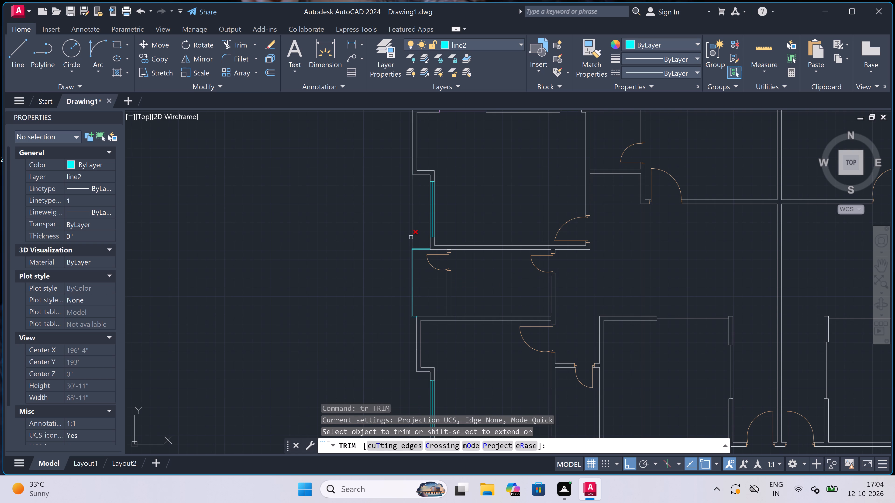
left_click(411, 237)
scroll(413, 249, "up", 5)
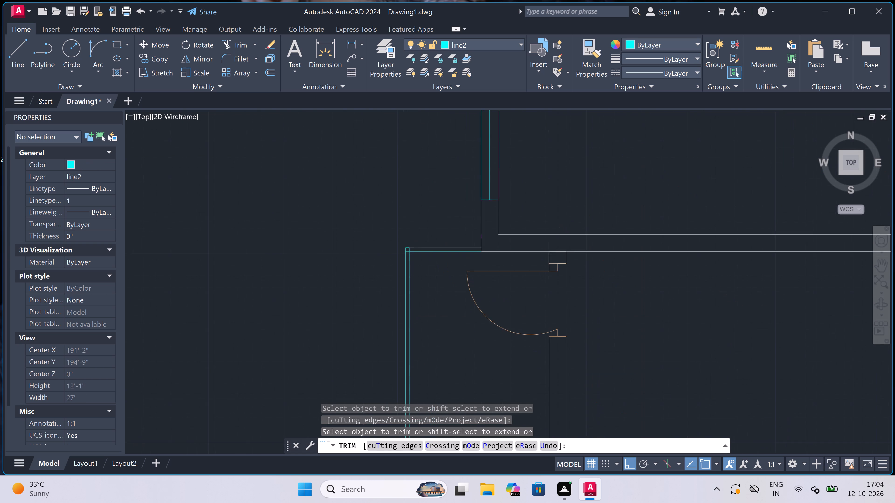
scroll(399, 250, "up", 3)
double_click(398, 249)
left_click(399, 268)
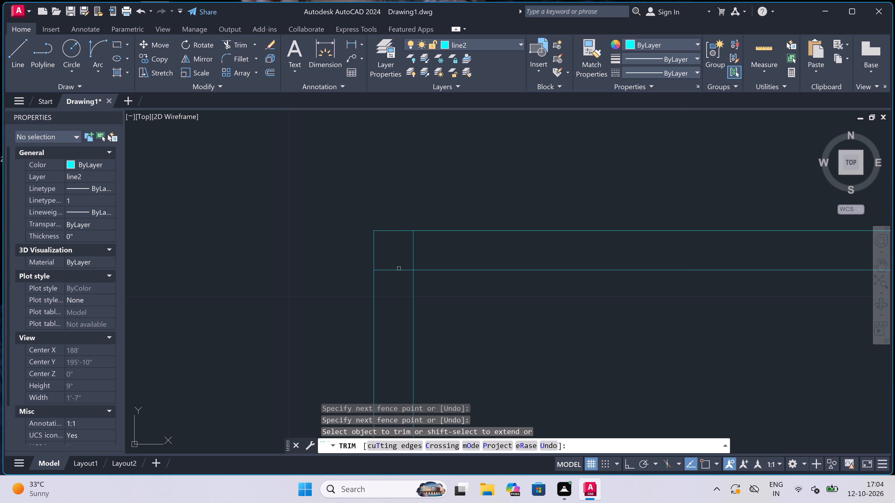
scroll(398, 271, "up", 3)
left_click(388, 278)
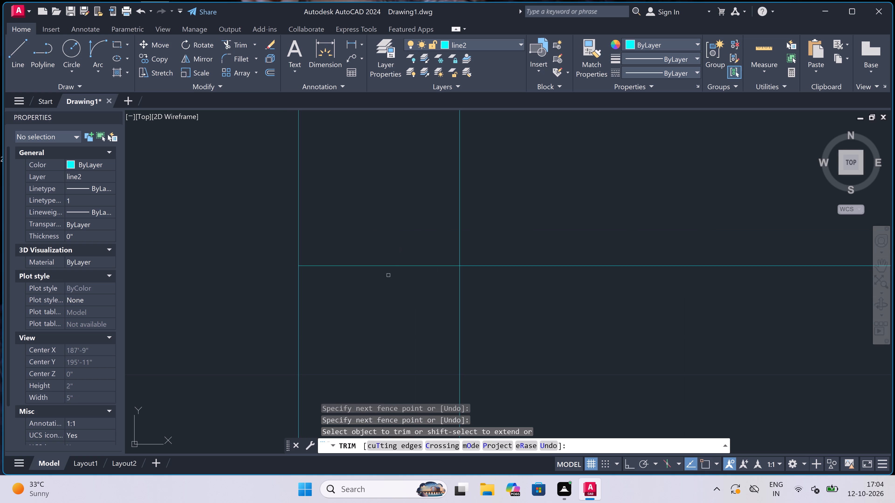
left_click_drag(486, 197, 476, 202)
left_click_drag(368, 270, 370, 266)
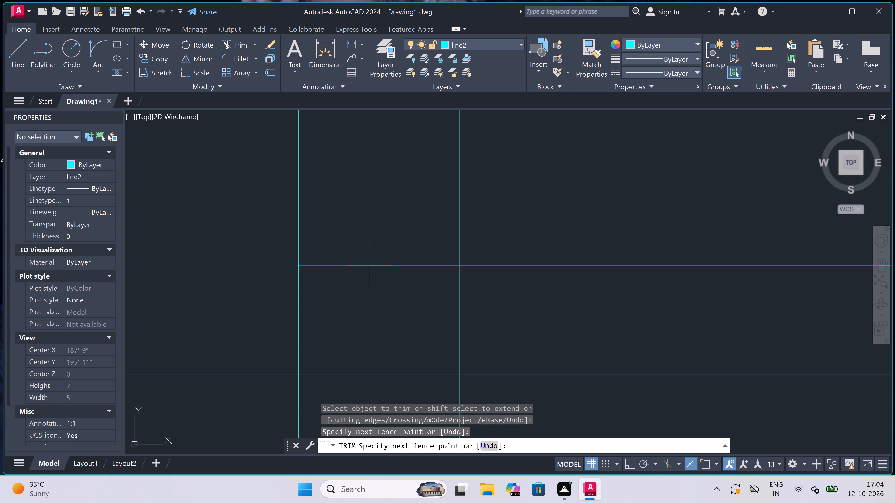
double_click(485, 177)
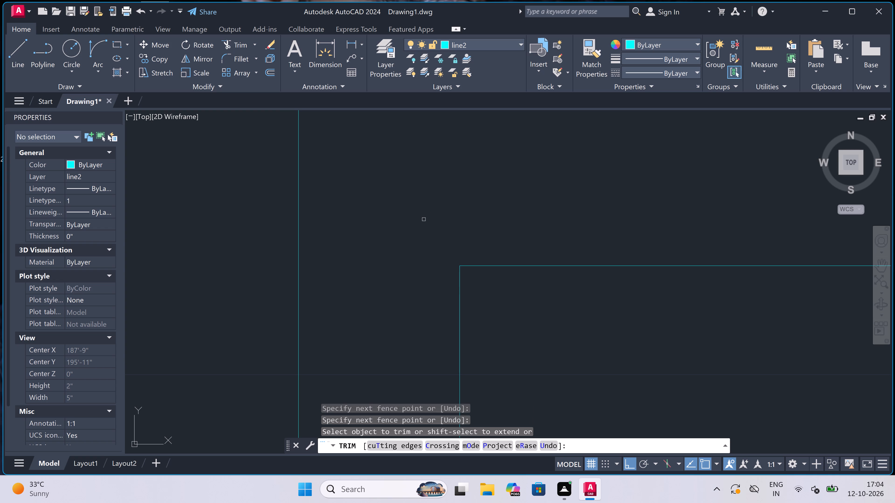
scroll(485, 177, "down", 10)
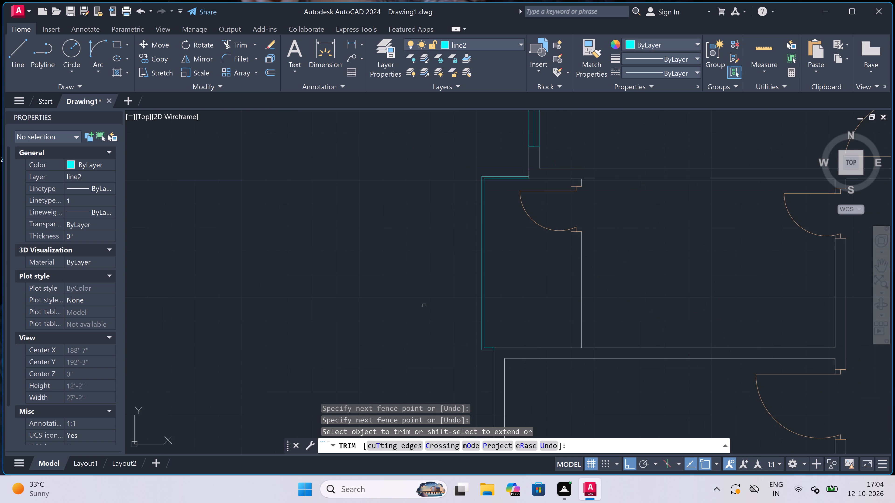
key("Escape")
Examine the whole floor plan and the west wall stretch between the two southern rooms.
scroll(416, 279, "down", 6)
scroll(511, 274, "up", 1)
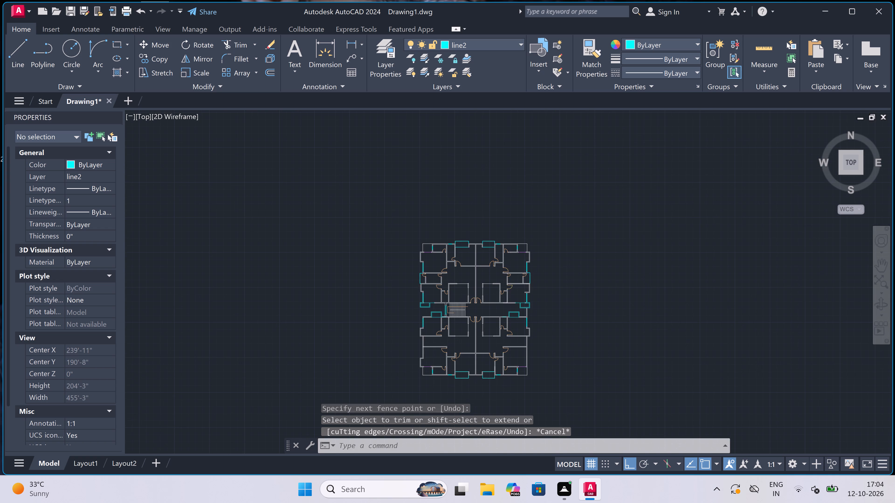
scroll(483, 260, "down", 2)
scroll(455, 299, "up", 1)
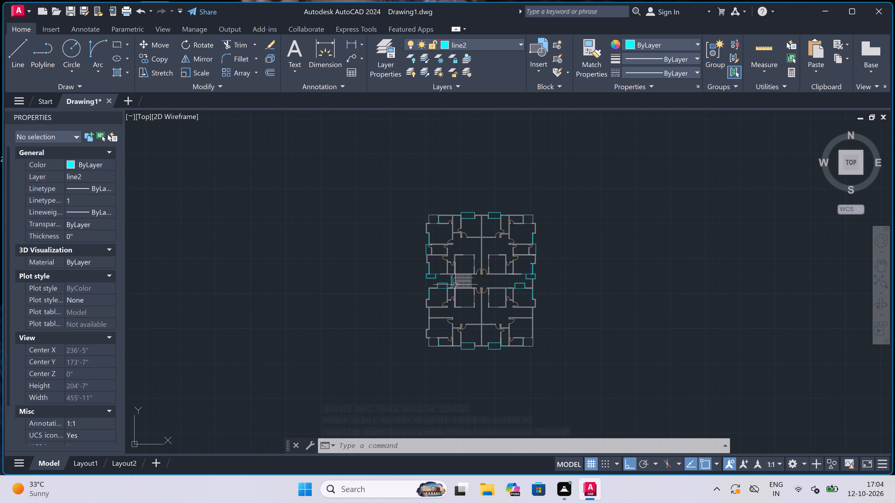
scroll(450, 276, "down", 1)
scroll(444, 291, "up", 2)
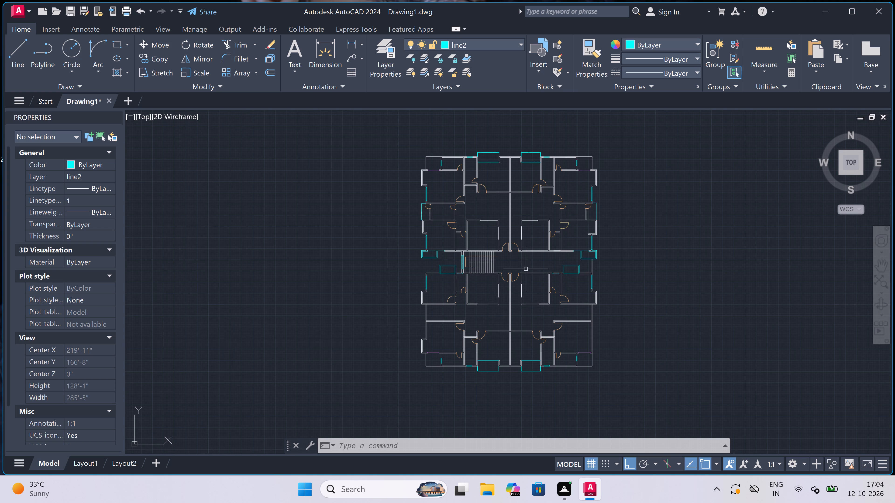
scroll(420, 329, "up", 3)
scroll(451, 252, "up", 1)
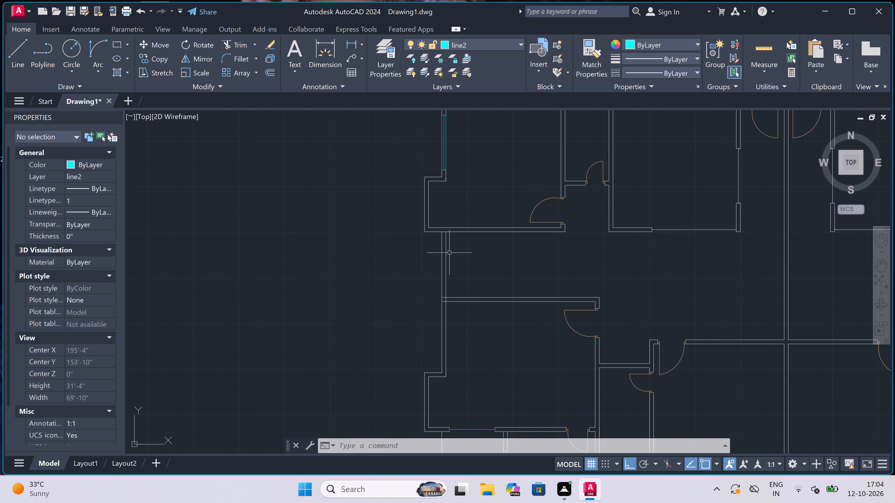
scroll(451, 252, "up", 1)
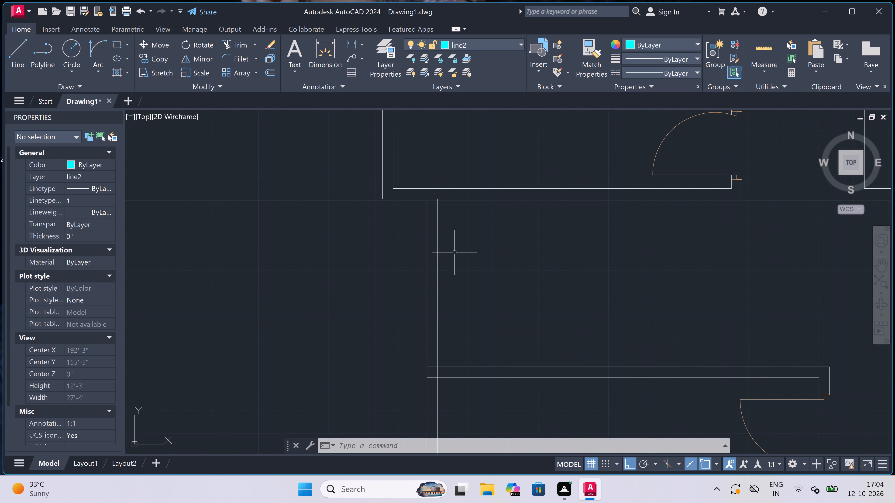
Make layer 0 the current layer for the new wall lines.
type("l")
key("space")
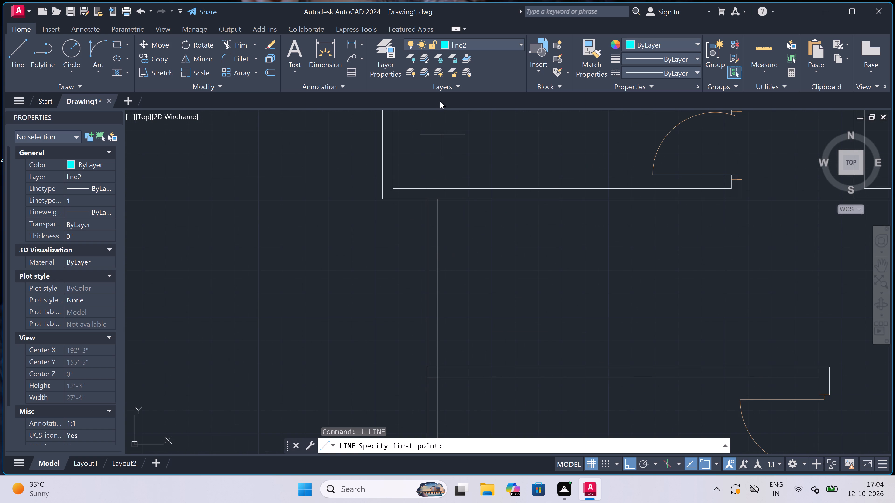
left_click(465, 46)
left_click(462, 58)
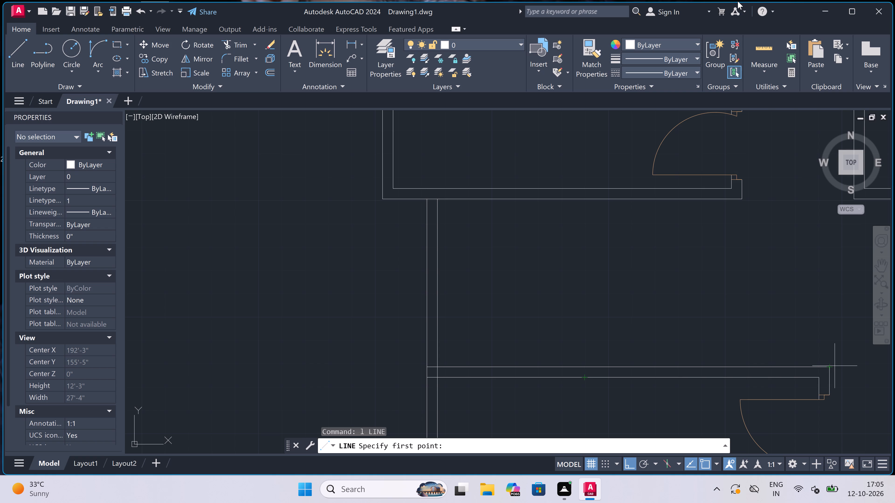
Examine the west wall stretch between the two southern rooms within the whole floor plan.
scroll(738, 2, "down", 6)
scroll(361, 275, "down", 3)
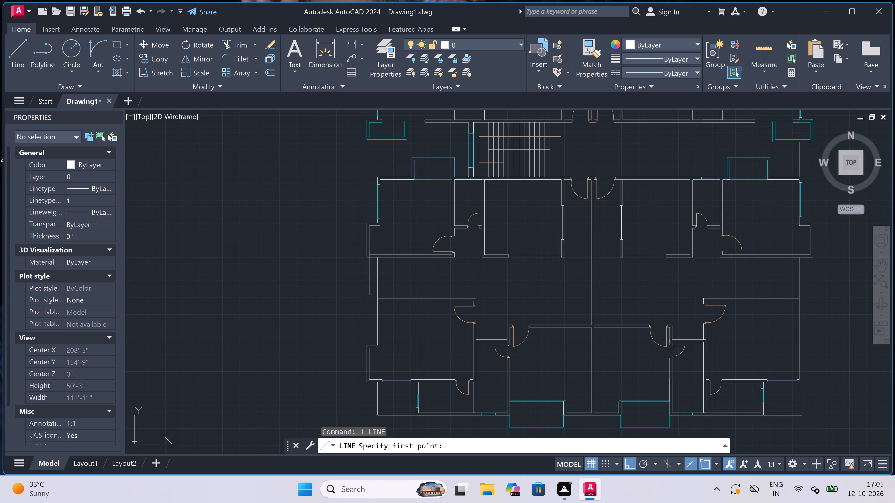
scroll(380, 272, "up", 1)
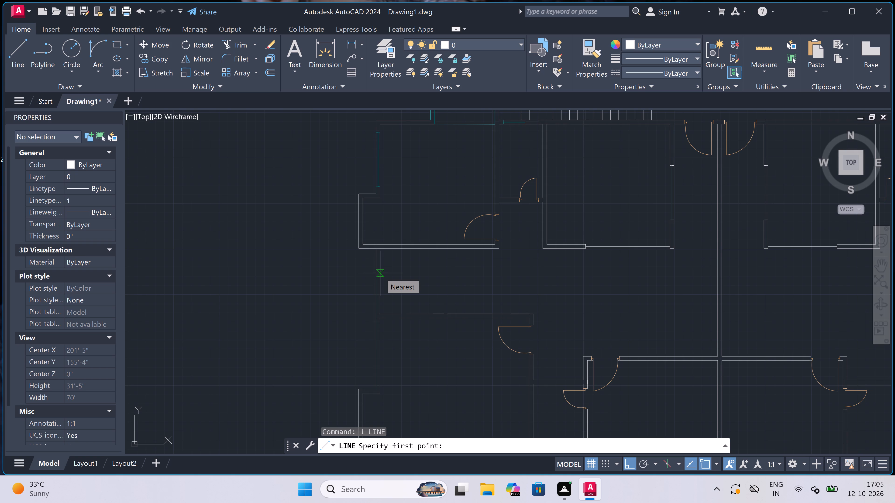
scroll(376, 267, "down", 2)
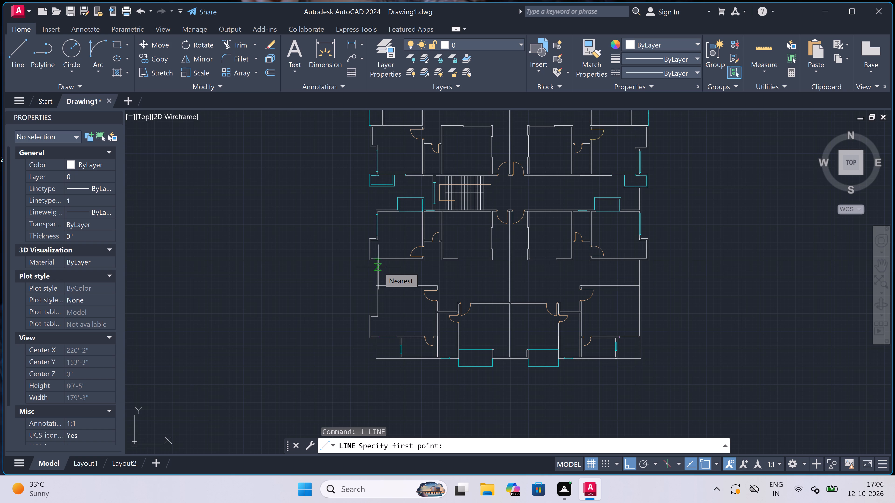
scroll(351, 245, "down", 2)
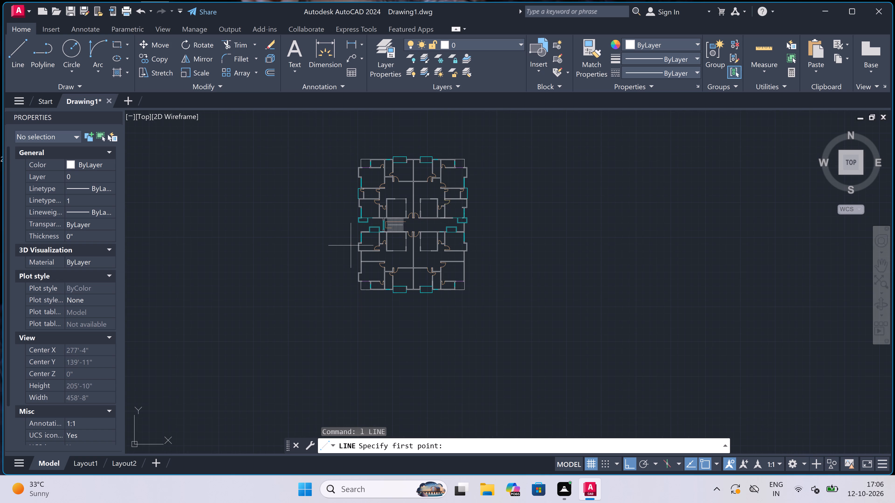
scroll(354, 266, "up", 2)
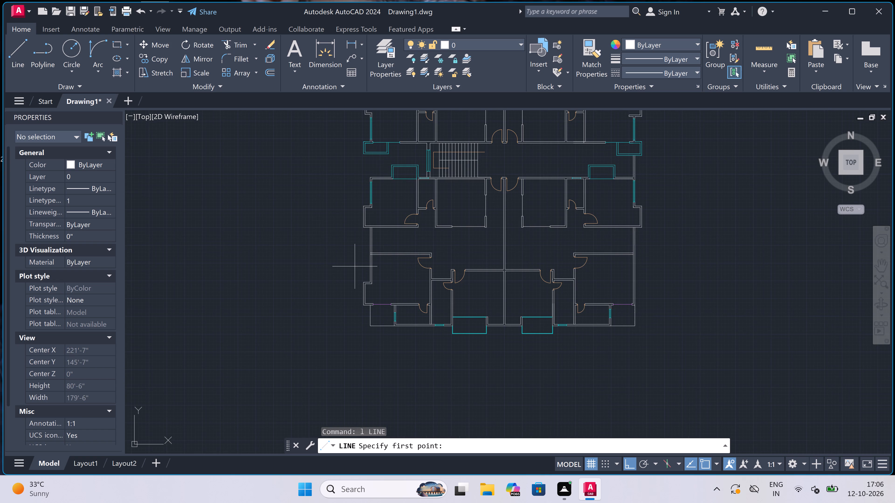
scroll(354, 267, "down", 2)
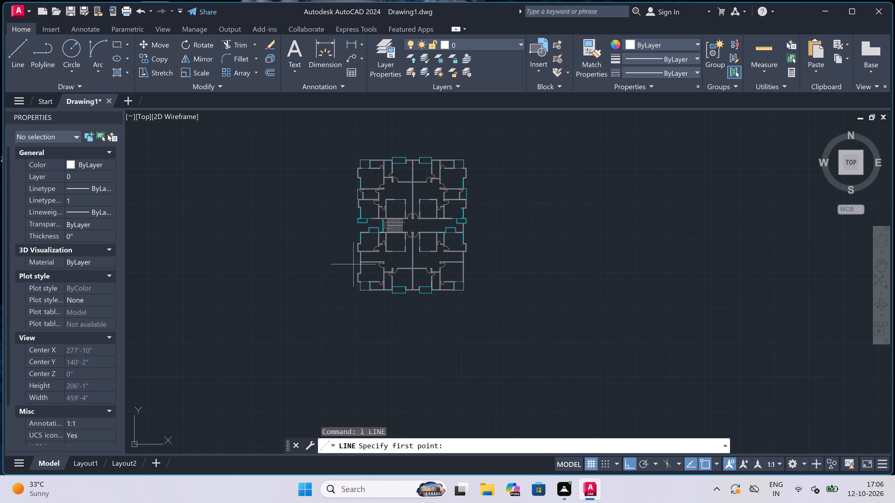
scroll(355, 257, "up", 2)
Draw a vertical line from the small north-west room's partition down to the south-west room's north wall.
type("l")
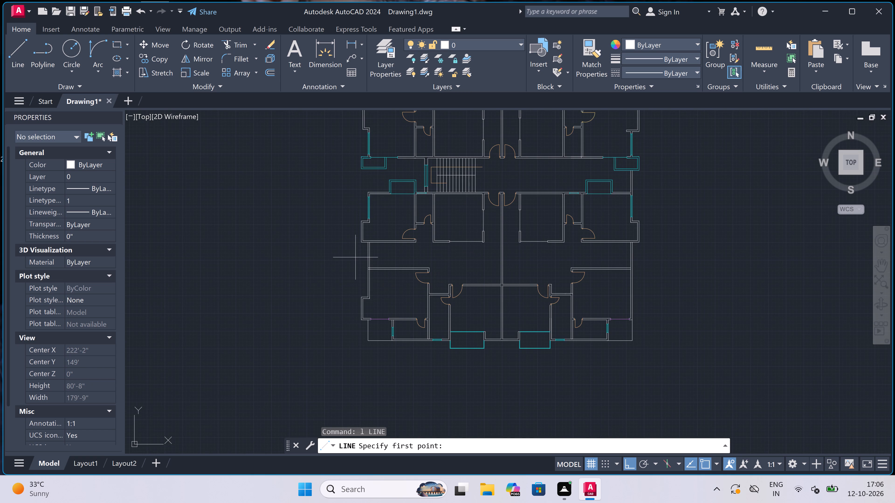
key("space")
scroll(354, 263, "down", 1)
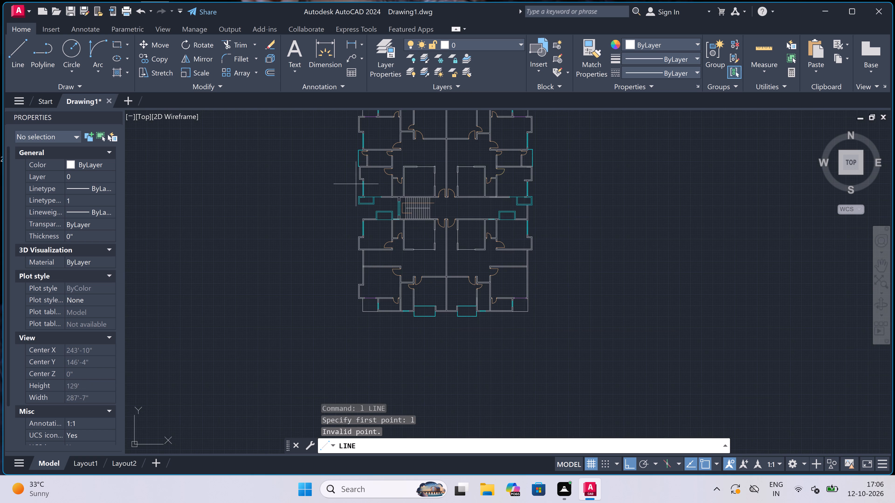
scroll(365, 165, "up", 2)
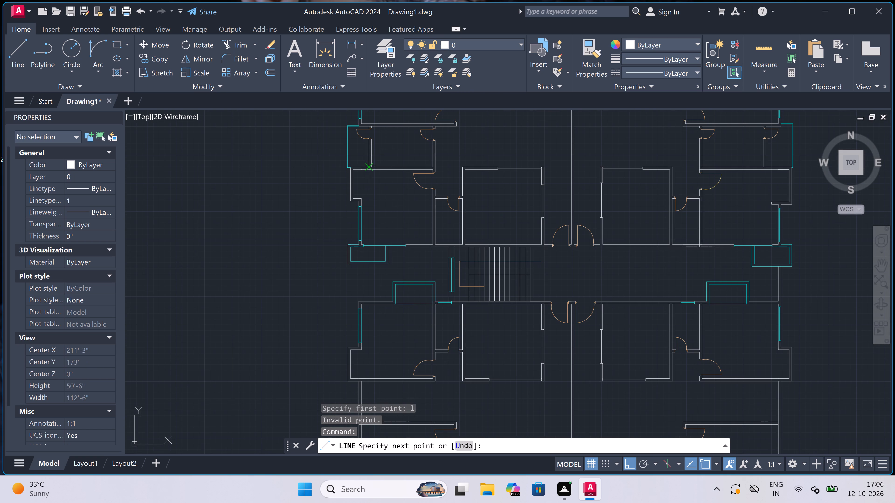
left_click(366, 164)
scroll(367, 164, "down", 1)
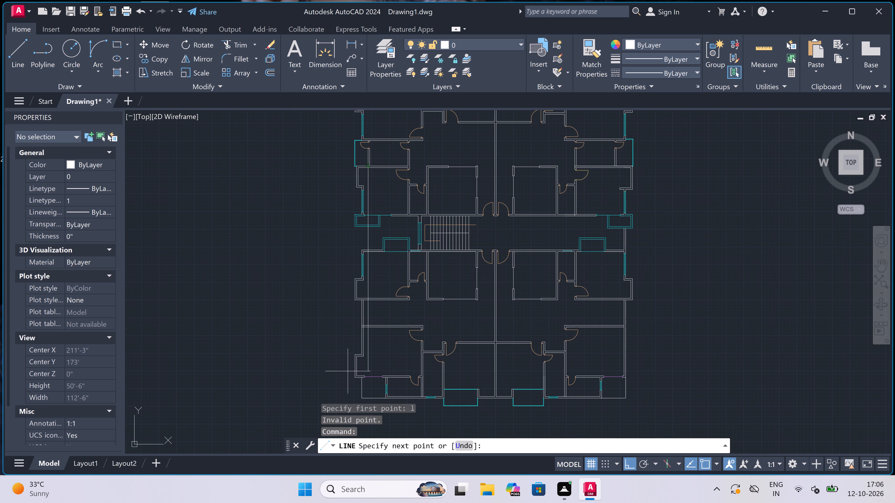
scroll(378, 314, "up", 3)
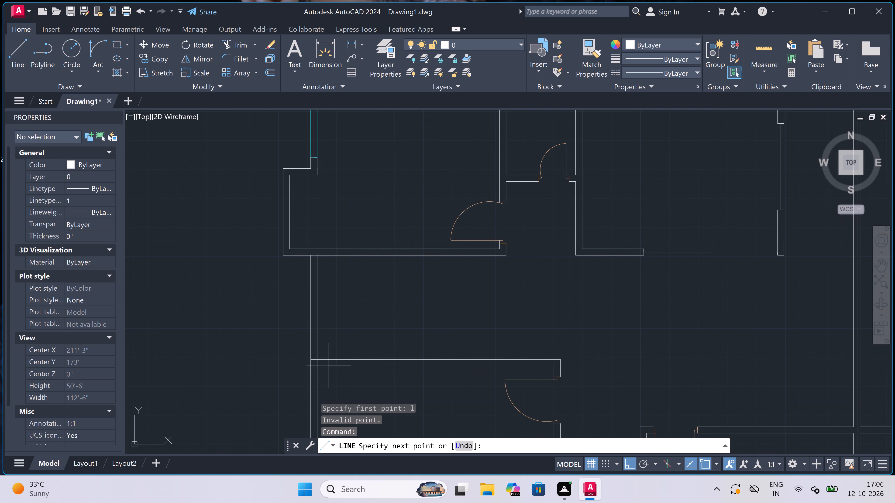
left_click_drag(338, 359, 341, 360)
Continue the line 4.5" east and back north to the south face of the room above, forming a double line.
type("4.5\"")
key("space")
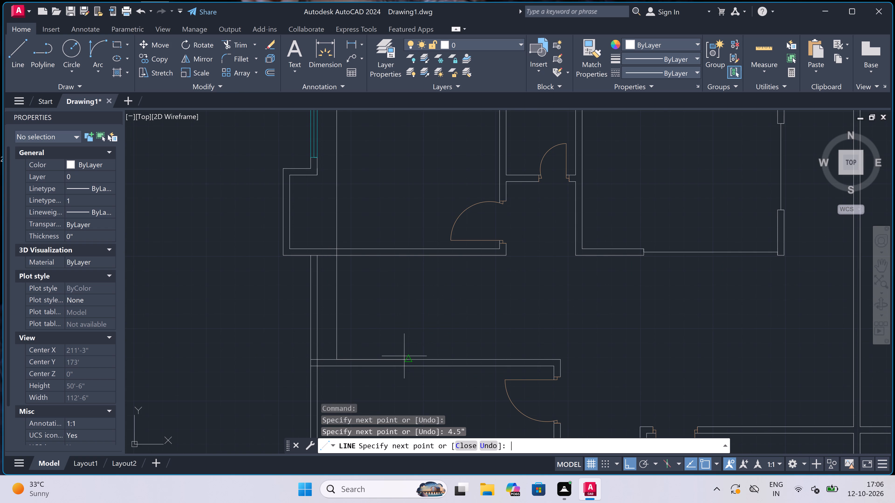
left_click(349, 255)
scroll(351, 252, "up", 2)
key("ctrl+z")
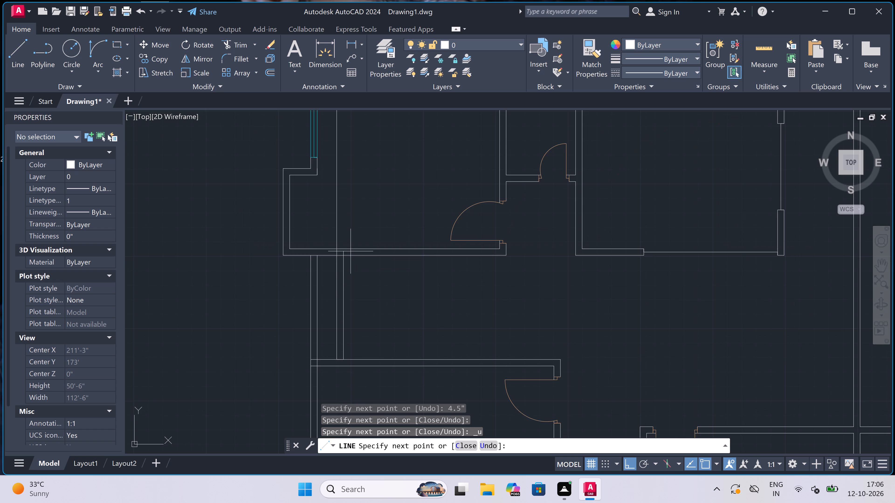
scroll(334, 251, "up", 3)
left_click_drag(386, 273, 389, 272)
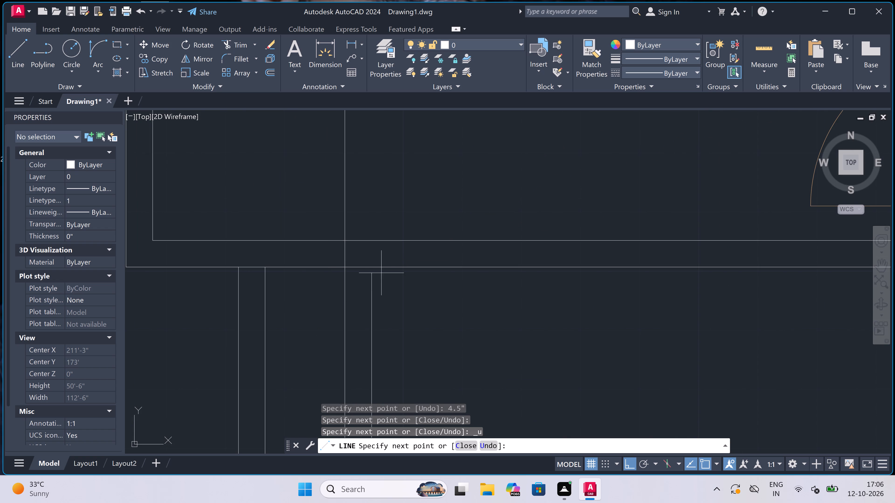
key("ctrl+z")
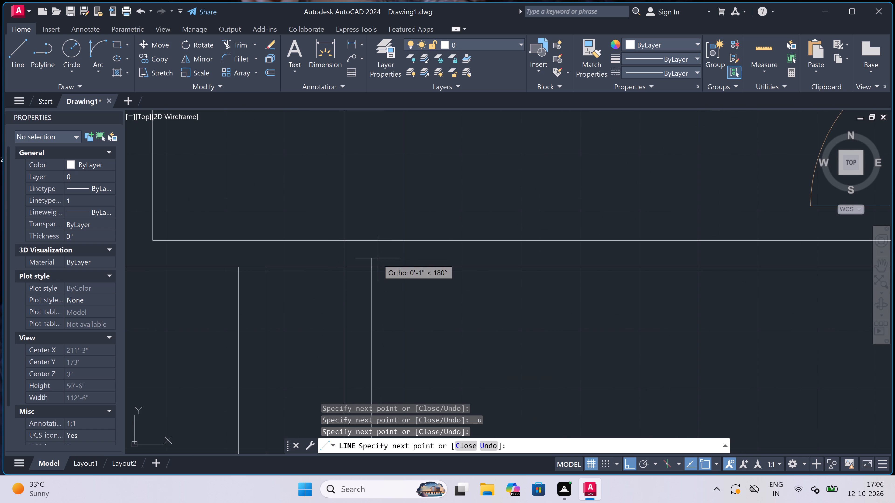
scroll(357, 269, "up", 2)
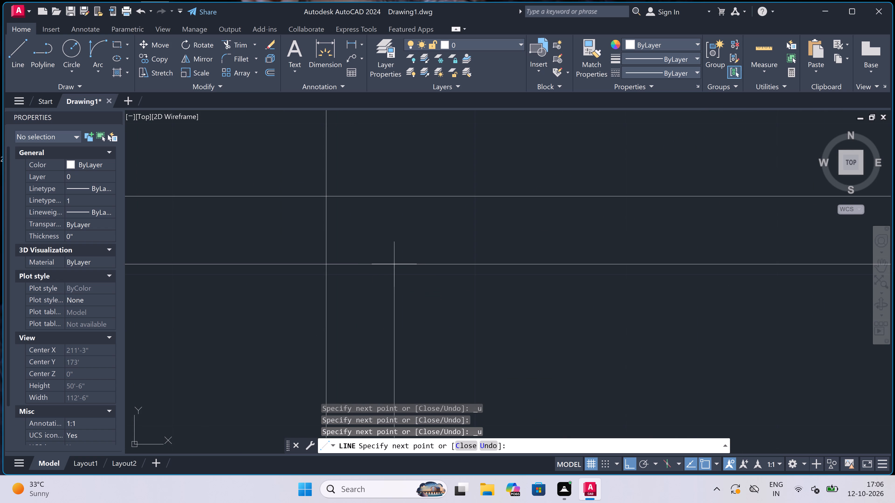
left_click(392, 266)
key("Escape")
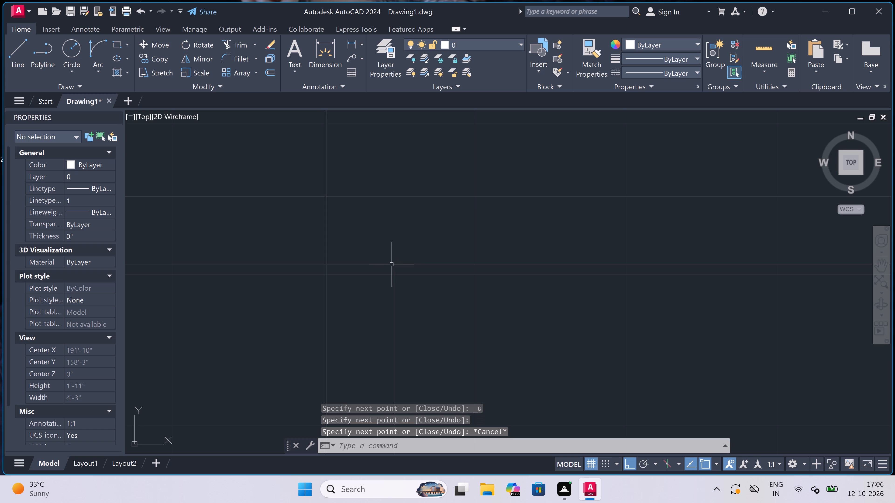
Trim the long vertical line where it crosses the south wall of the room above the new double line.
key("t")
key("r")
key("space")
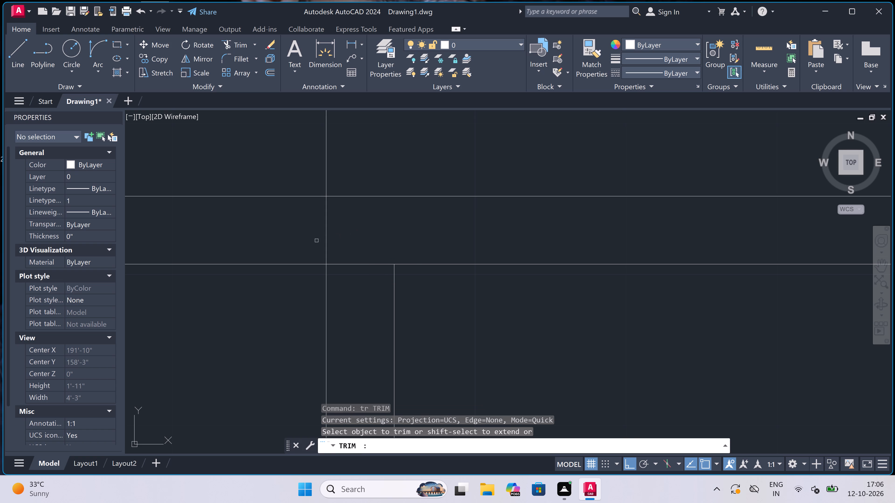
left_click(306, 243)
left_click(393, 245)
key("Escape")
Erase the leftover vertical line running north from the trimmed wall.
scroll(389, 245, "down", 3)
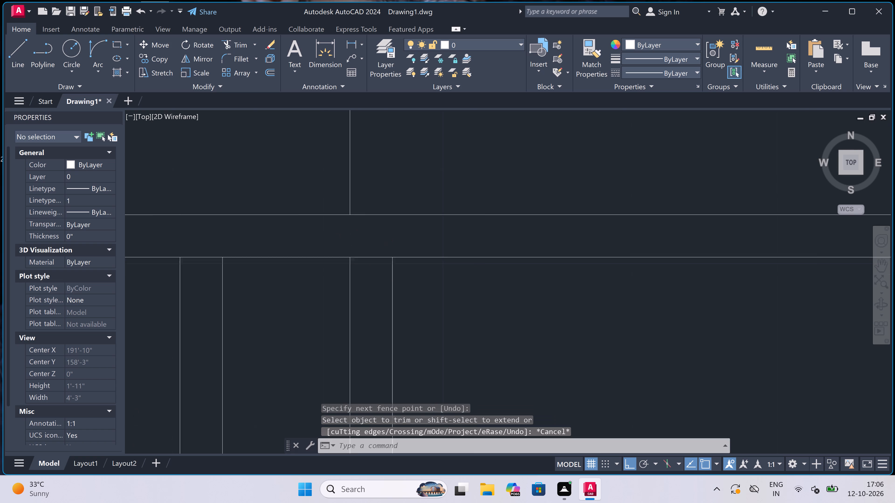
scroll(389, 245, "down", 2)
scroll(395, 199, "down", 2)
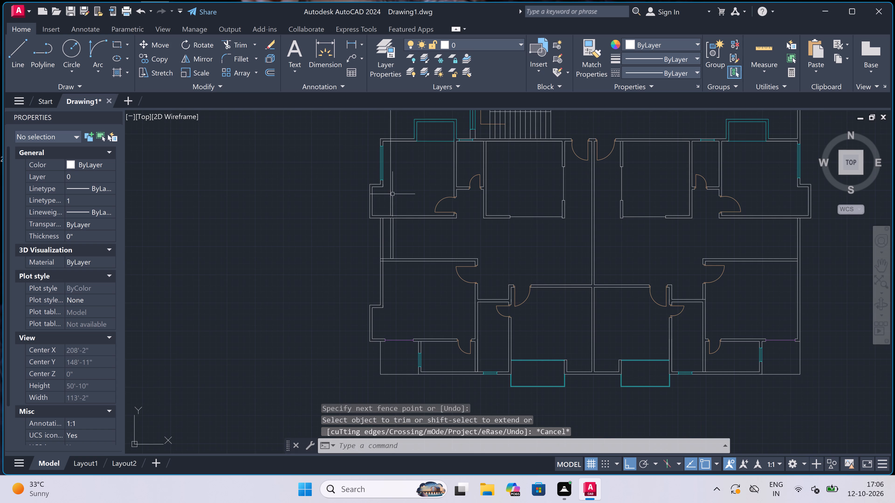
left_click(392, 194)
left_click(388, 200)
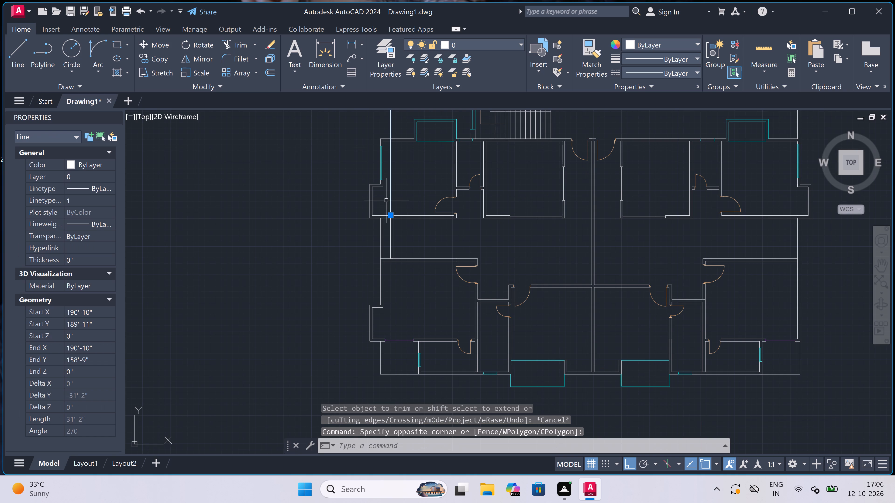
key("Delete")
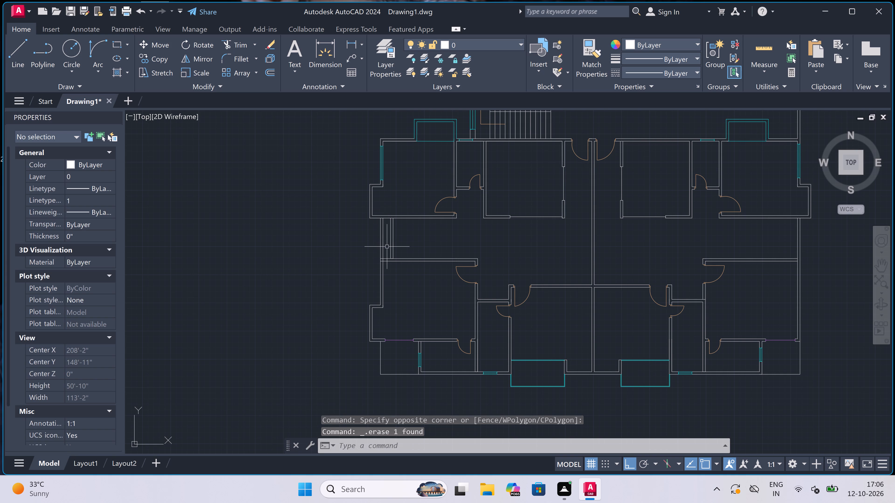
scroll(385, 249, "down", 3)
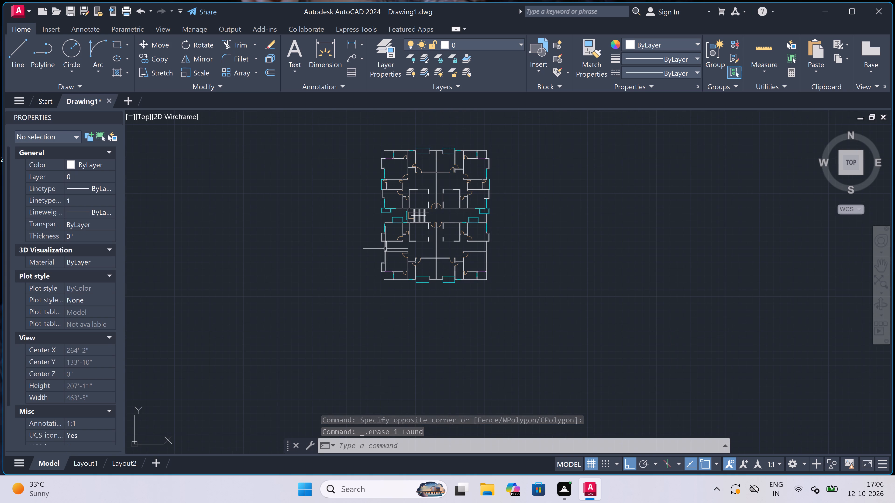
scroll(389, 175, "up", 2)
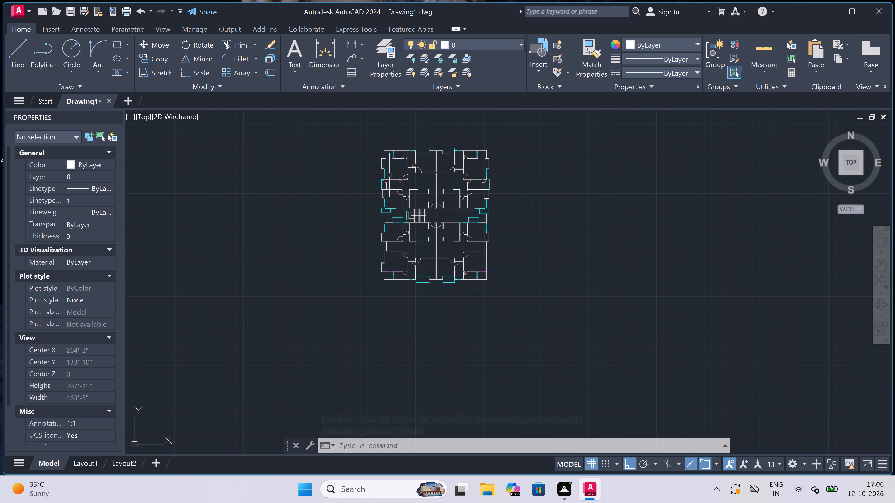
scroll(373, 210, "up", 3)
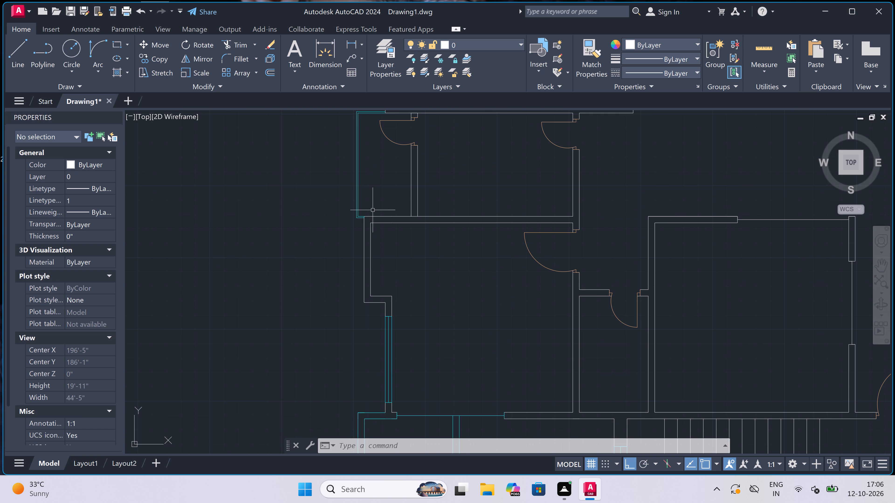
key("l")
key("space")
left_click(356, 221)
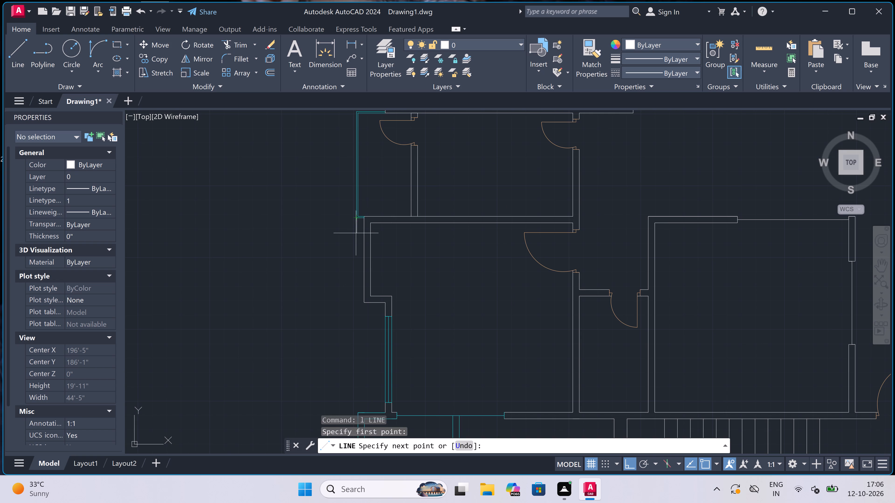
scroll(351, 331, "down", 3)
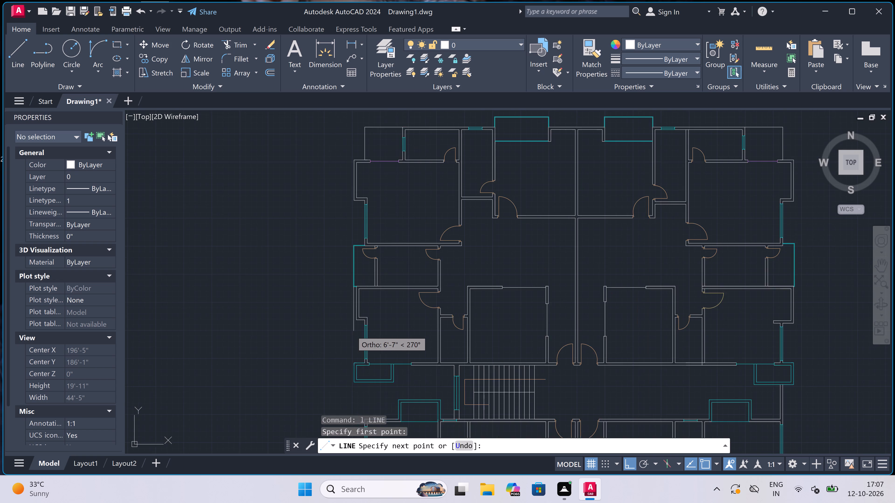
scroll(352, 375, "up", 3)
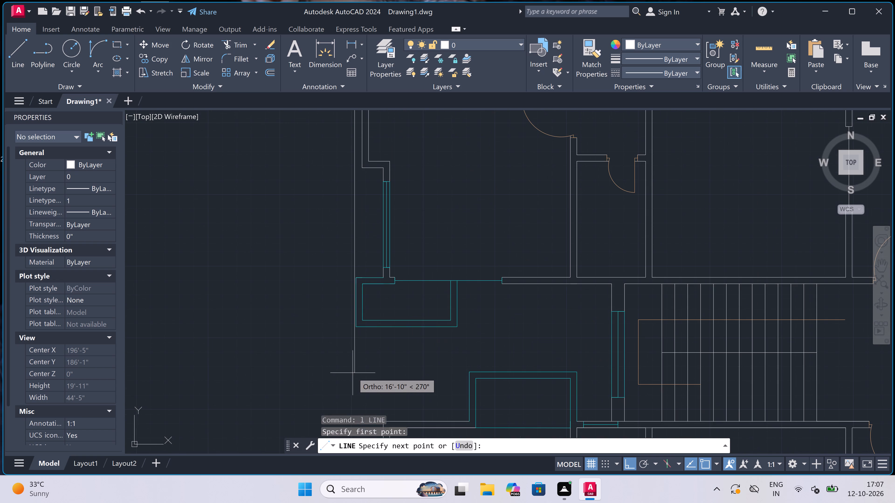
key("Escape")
Examine the new double line beside the west wall, between the two southern rooms.
scroll(353, 372, "down", 2)
scroll(352, 274, "down", 2)
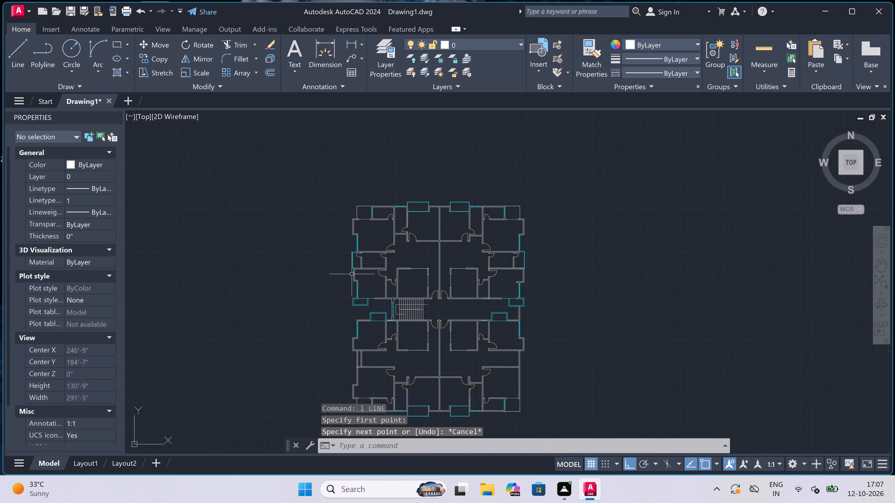
scroll(348, 332, "down", 2)
scroll(350, 357, "up", 3)
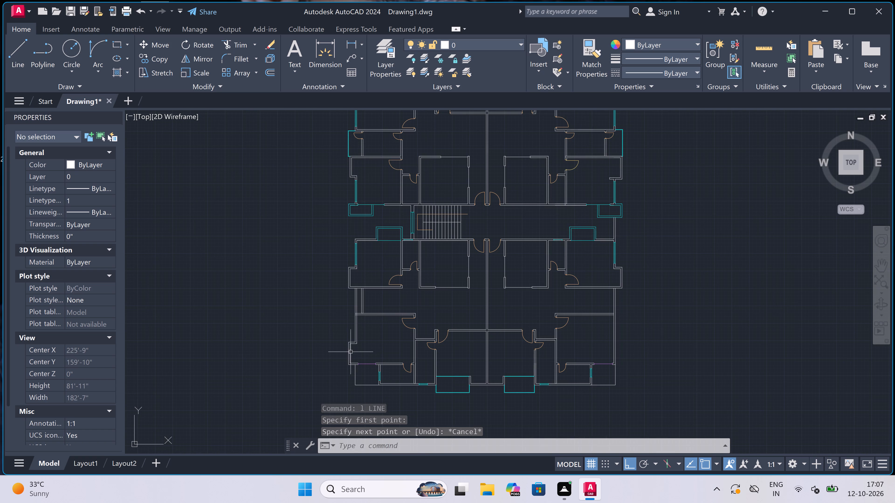
scroll(354, 314, "up", 2)
scroll(357, 289, "up", 3)
scroll(365, 280, "down", 2)
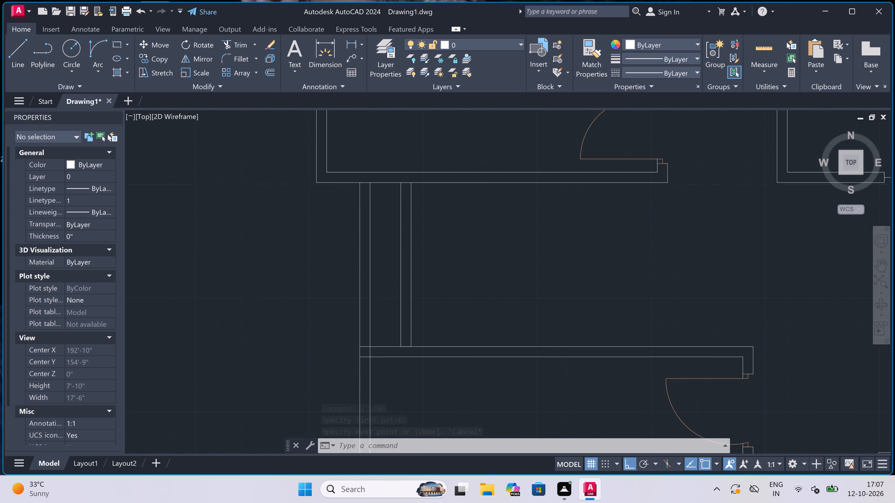
Trim away both original west wall lines between the two southern rooms, west of the new double line.
key("t")
key("r")
key("space")
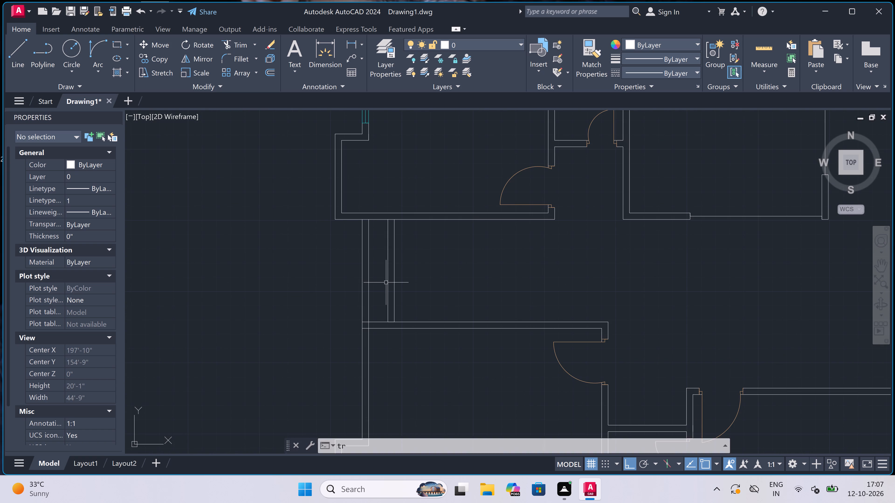
left_click_drag(403, 302, 406, 305)
left_click(407, 294)
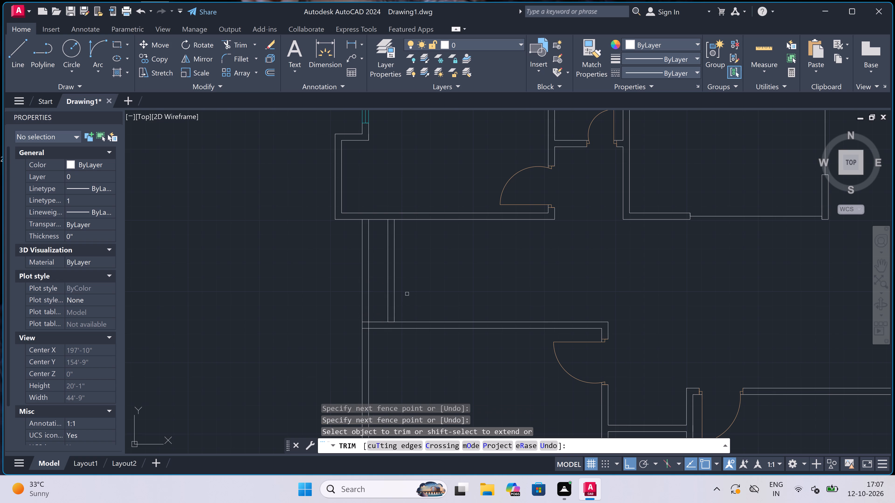
double_click(375, 290)
double_click(321, 307)
key("Escape")
Make line2 the current layer and start a line on the lower room's outer west face, level with its north wall's inner face.
key("l")
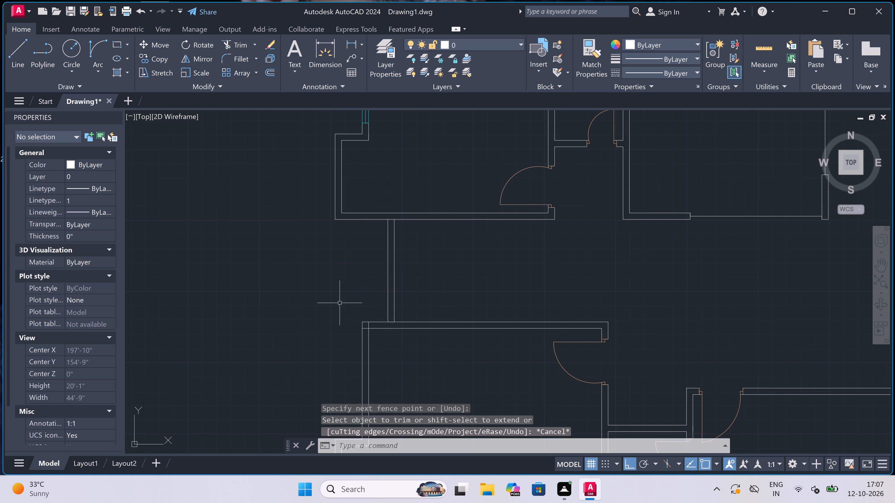
key("space")
scroll(342, 291, "down", 4)
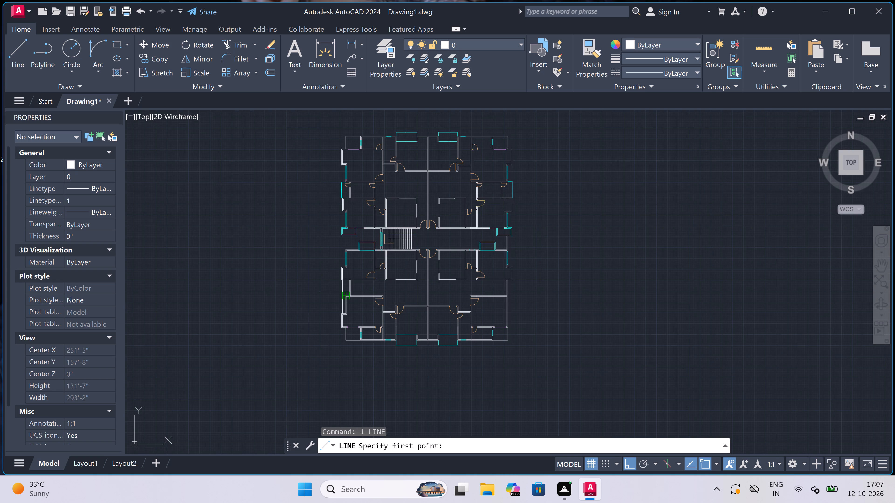
scroll(343, 291, "up", 3)
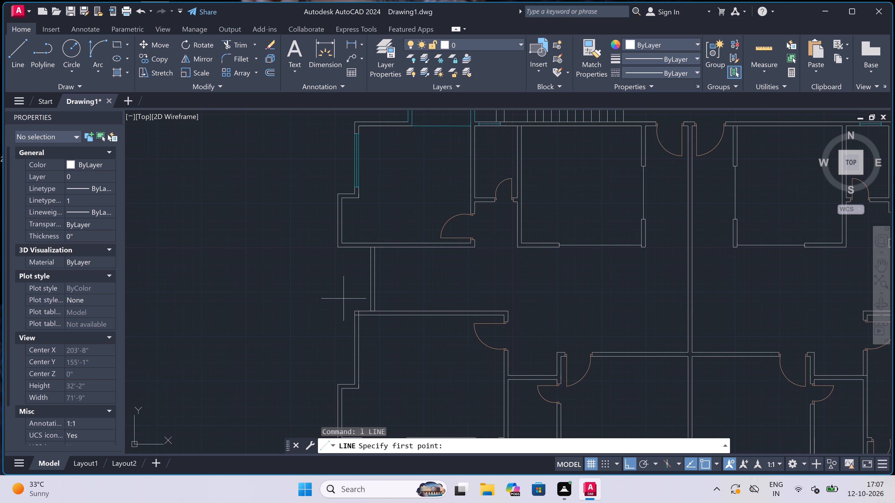
left_click_drag(469, 43, 603, 0)
left_click(490, 47)
left_click(461, 100)
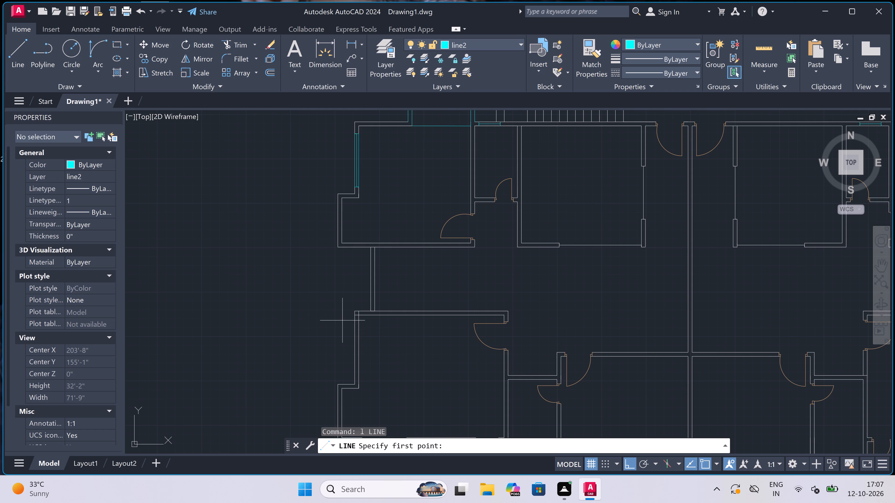
scroll(342, 320, "up", 2)
left_click(371, 306)
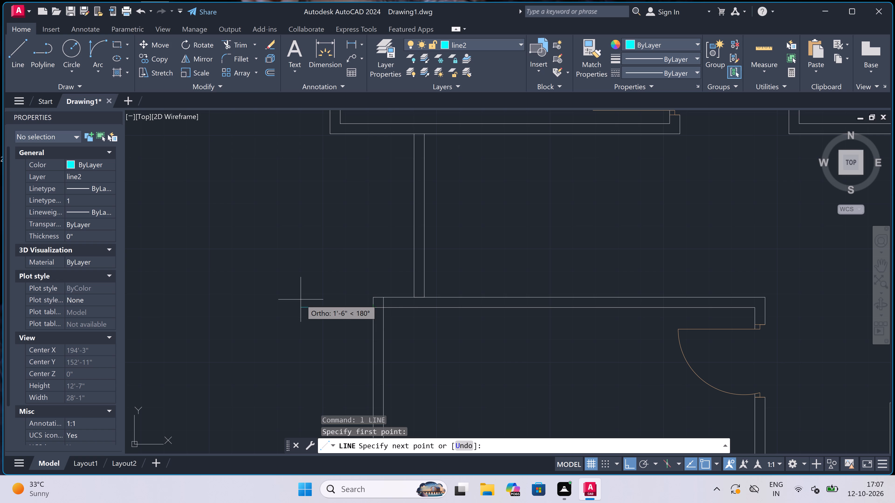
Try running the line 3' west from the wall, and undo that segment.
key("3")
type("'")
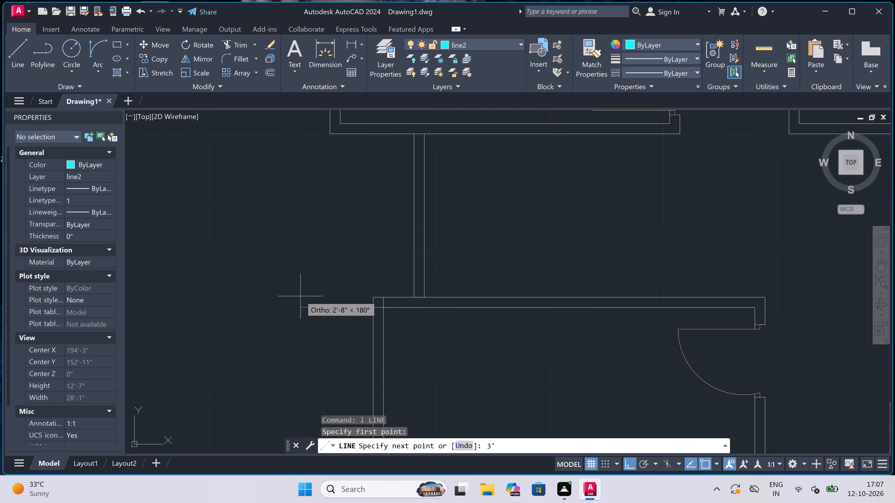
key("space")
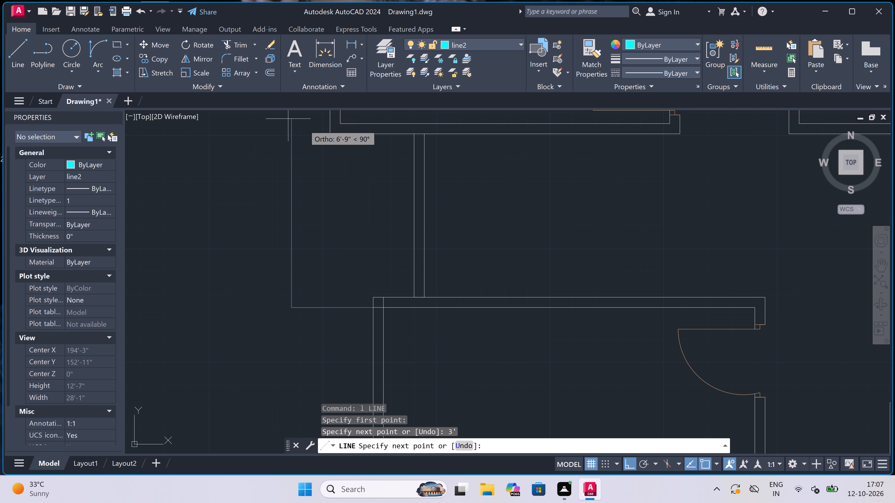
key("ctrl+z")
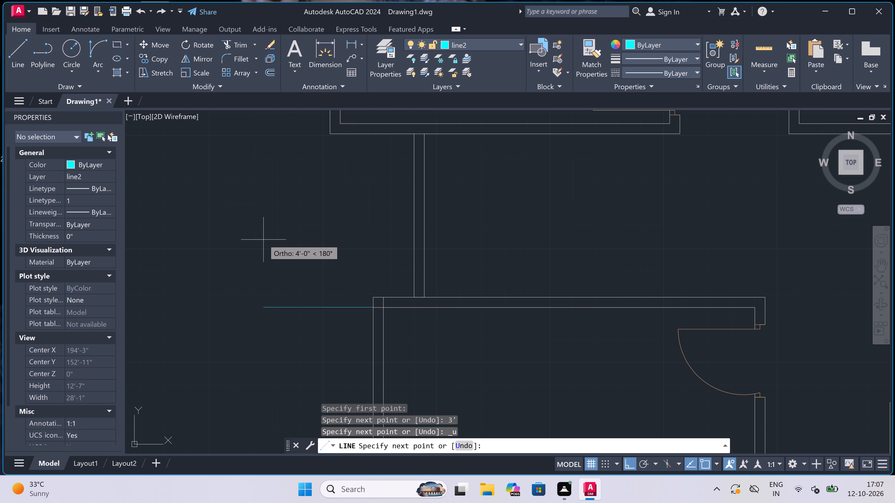
Run the line 2' west, north to the level of the upper room's south face, and east to that room's southwest corner.
type("2'")
key("space")
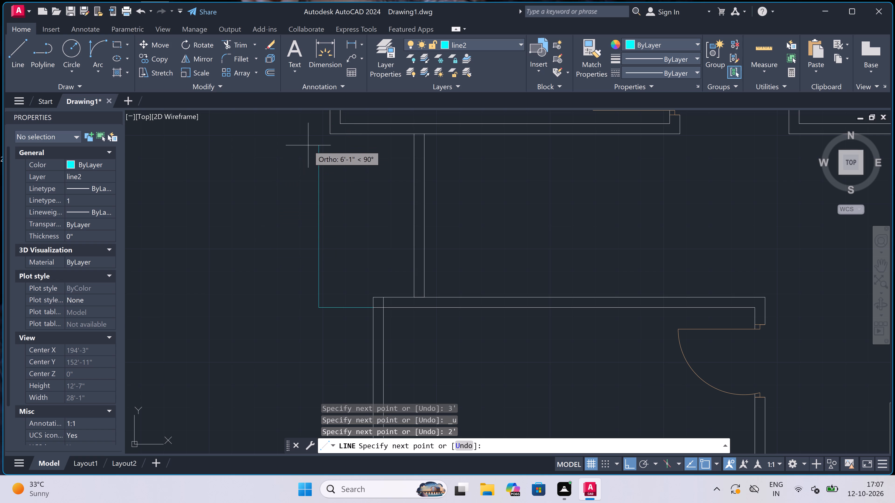
scroll(308, 146, "down", 11)
scroll(308, 149, "up", 1)
scroll(309, 129, "up", 4)
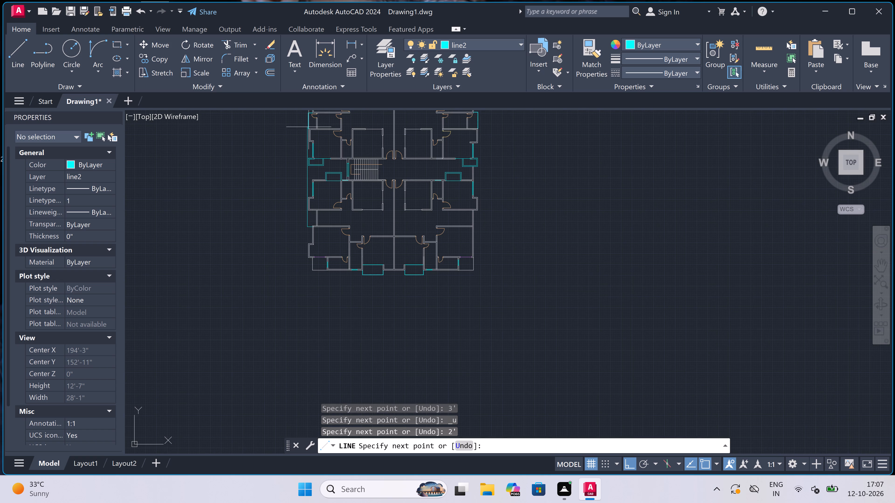
scroll(308, 116, "up", 6)
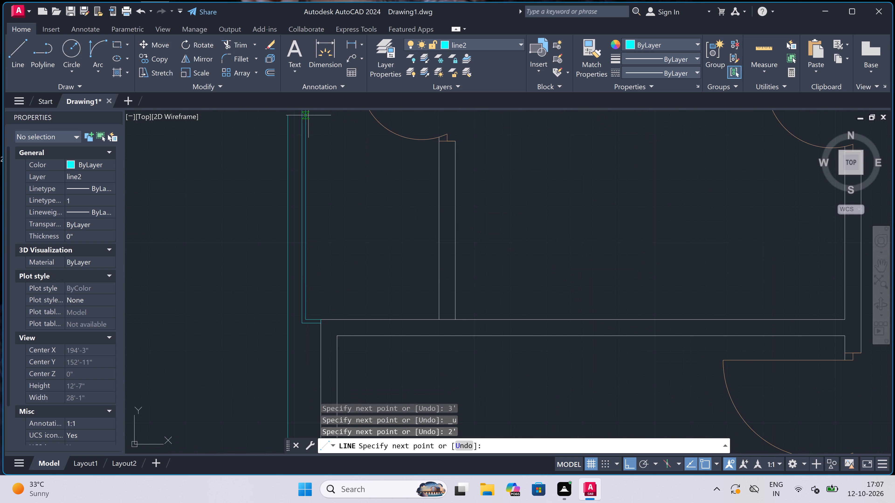
scroll(308, 115, "down", 3)
scroll(262, 227, "down", 4)
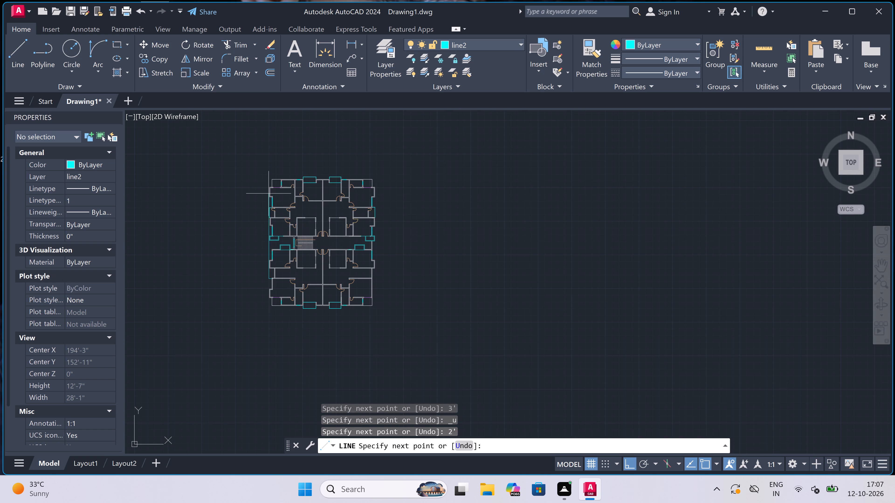
scroll(278, 176, "up", 4)
scroll(278, 176, "down", 6)
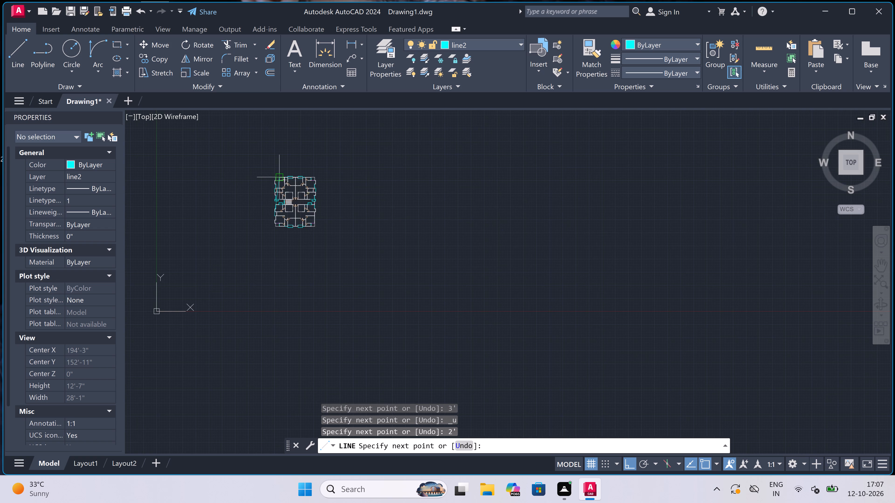
scroll(260, 211, "up", 2)
scroll(306, 203, "up", 4)
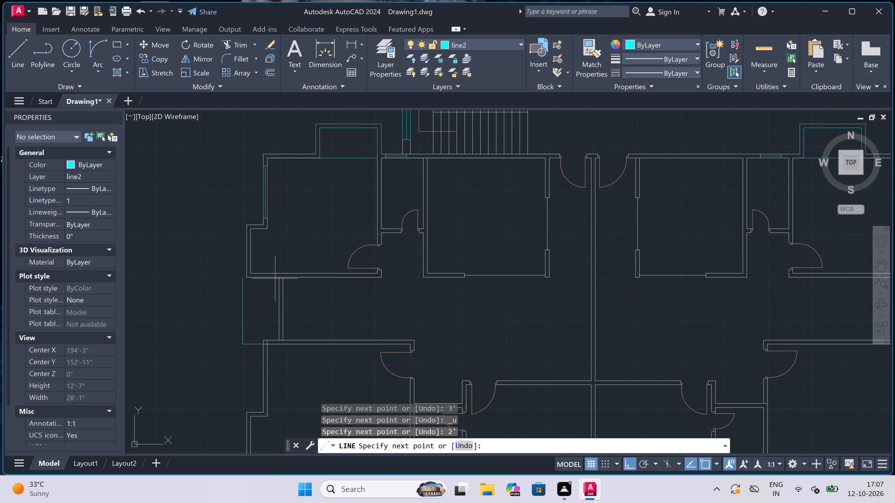
scroll(252, 326, "up", 3)
scroll(244, 213, "down", 4)
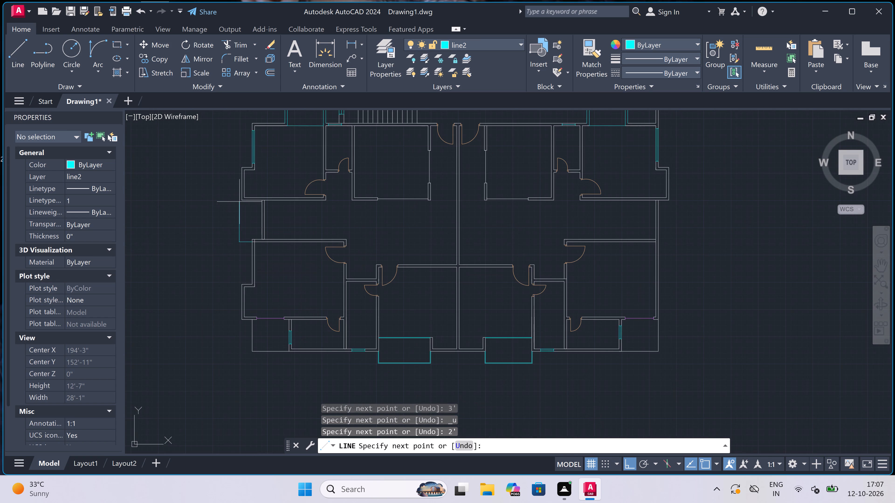
scroll(238, 196, "up", 6)
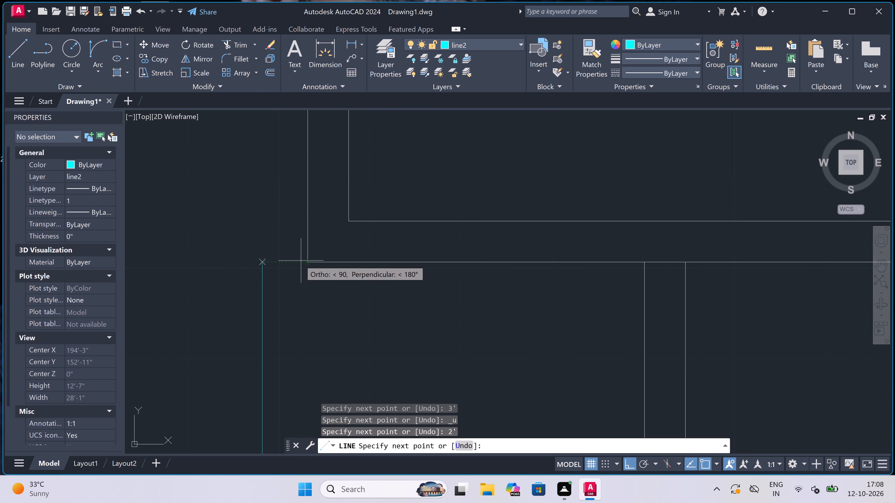
left_click(258, 263)
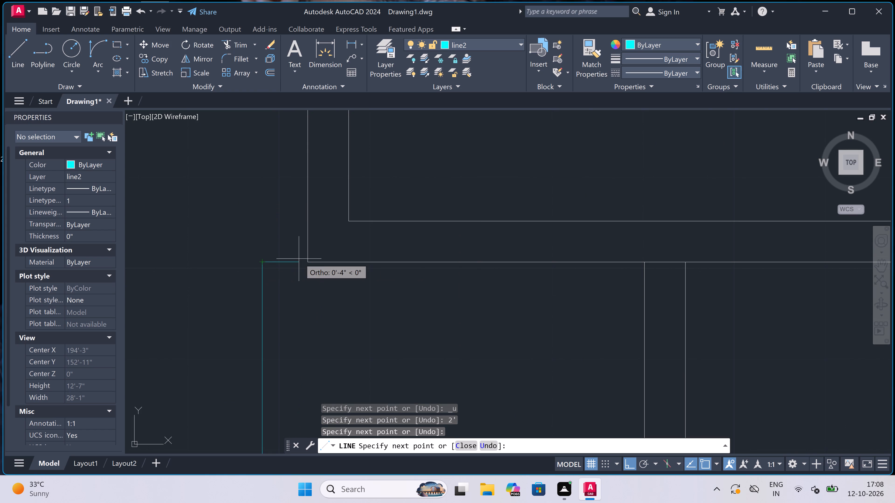
left_click_drag(304, 276, 305, 280)
scroll(307, 260, "up", 2)
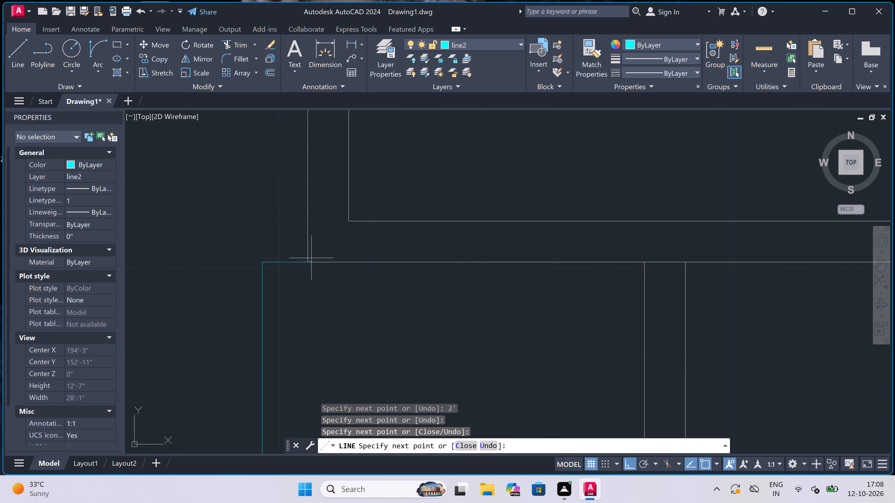
left_click(307, 261)
Continue the line 1" north, back west to align with the inner outline's west side, and 1" farther west.
key("1")
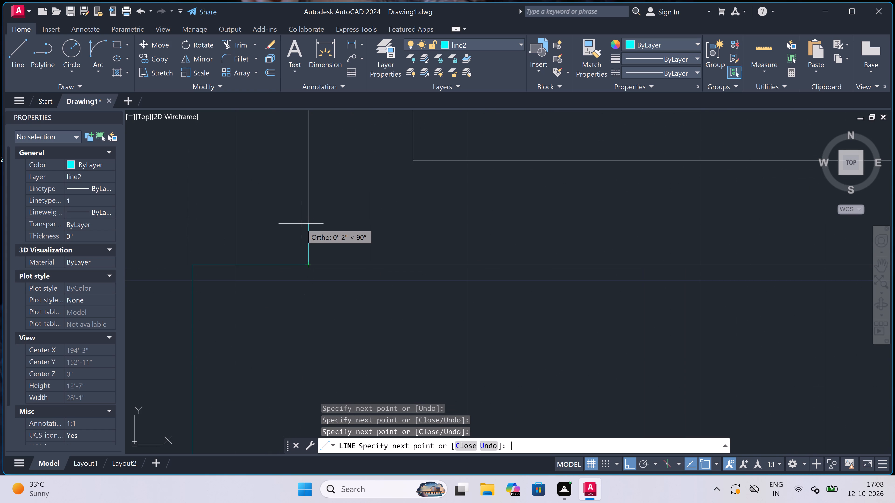
type("\"")
key("space")
scroll(299, 224, "down", 1)
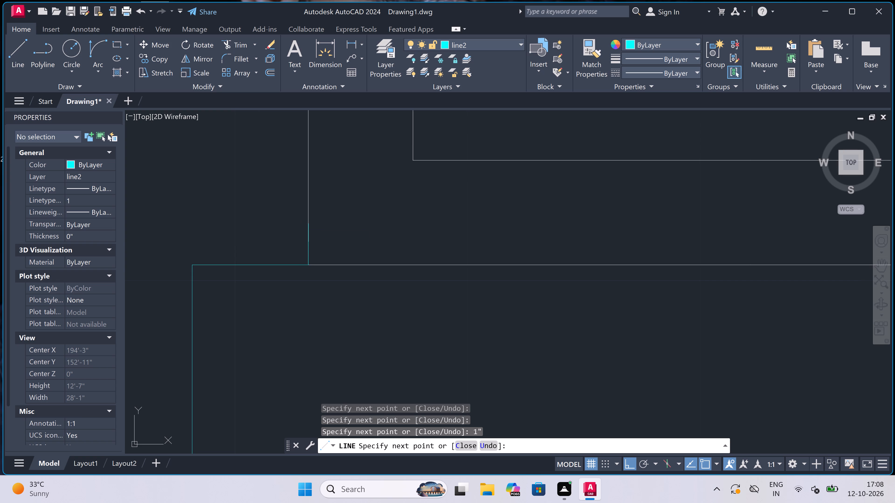
scroll(299, 224, "down", 1)
scroll(233, 235, "up", 2)
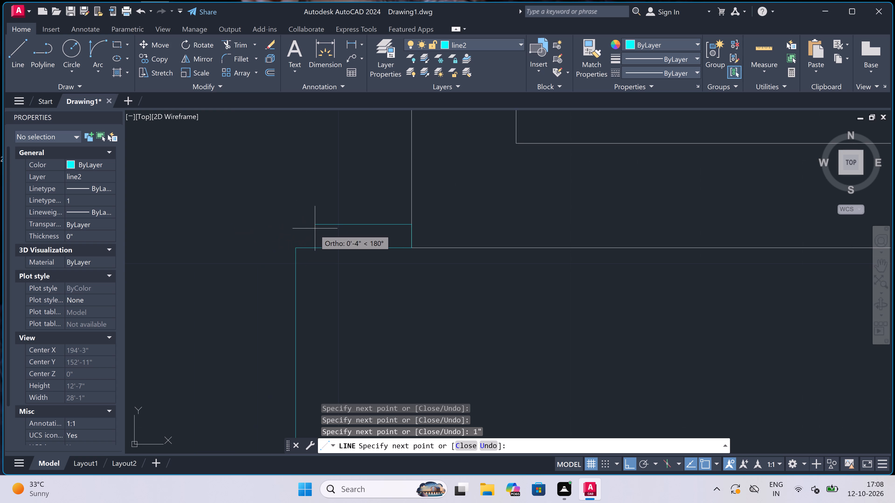
left_click(297, 216)
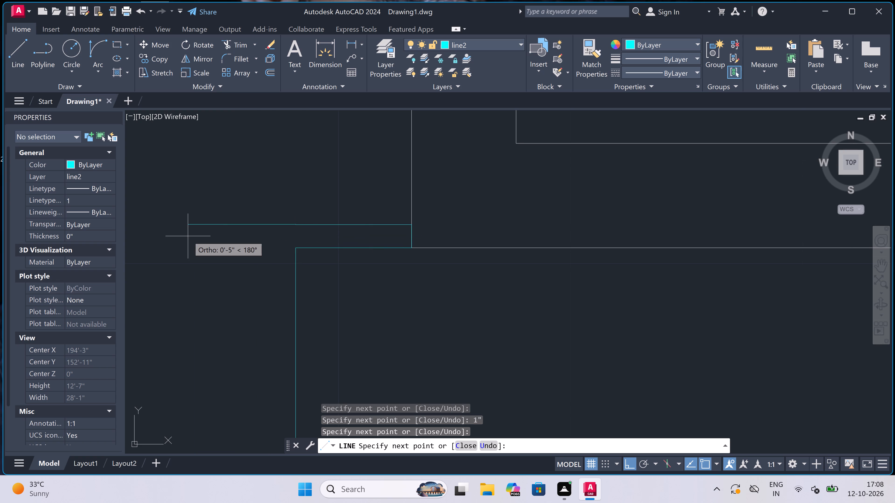
key("2")
key("BackSpace")
type("1\"")
key("space")
Extend the outer line south, parallel to the inner outline's west side, down to the level of its south edge.
scroll(191, 236, "down", 4)
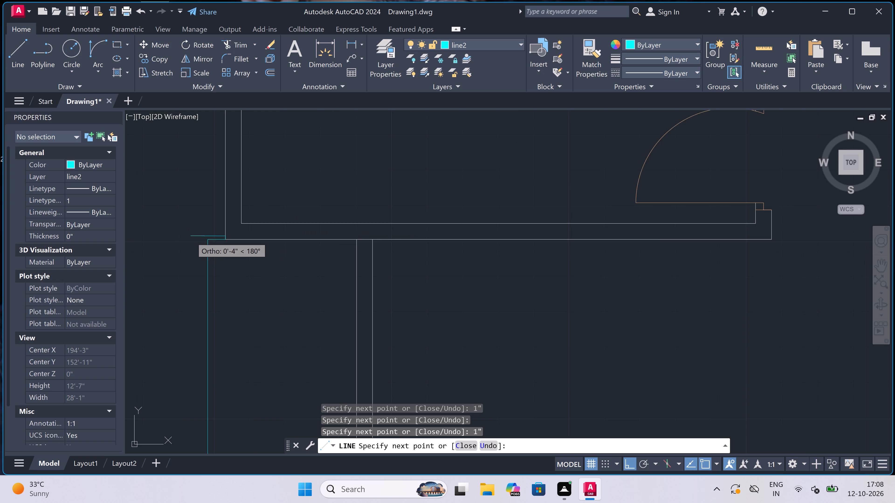
scroll(193, 240, "down", 2)
scroll(188, 368, "up", 3)
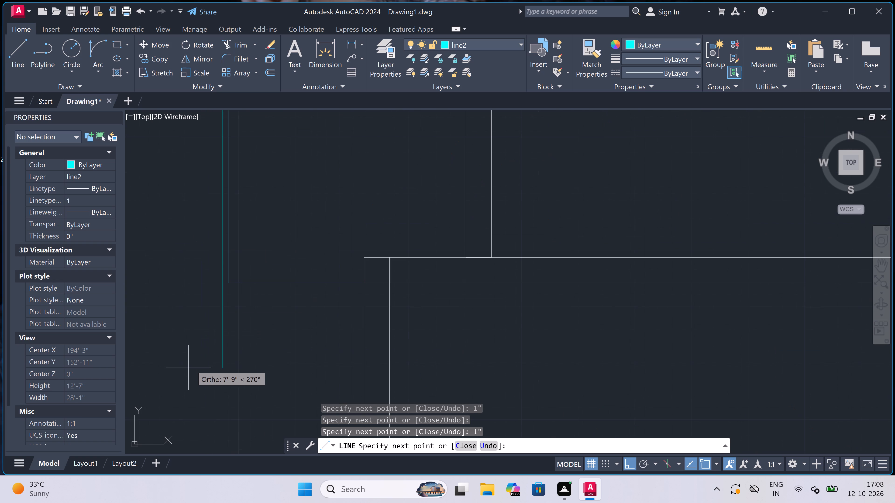
scroll(227, 305, "up", 2)
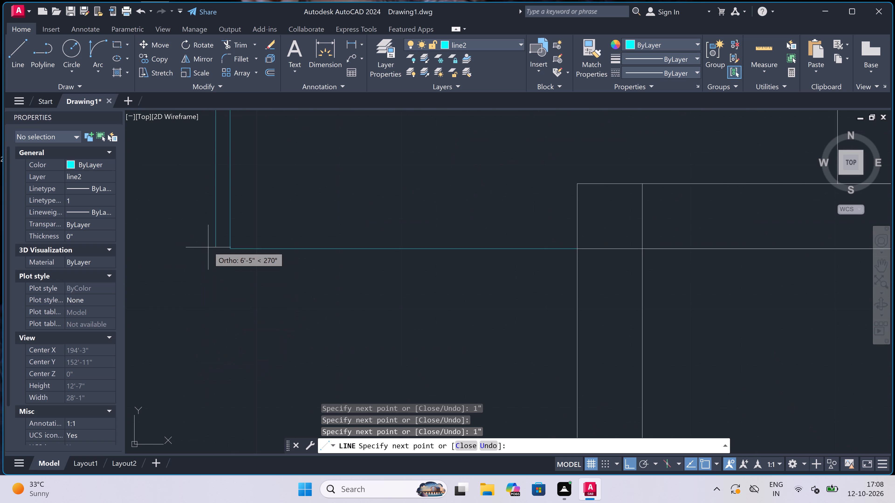
left_click(211, 250)
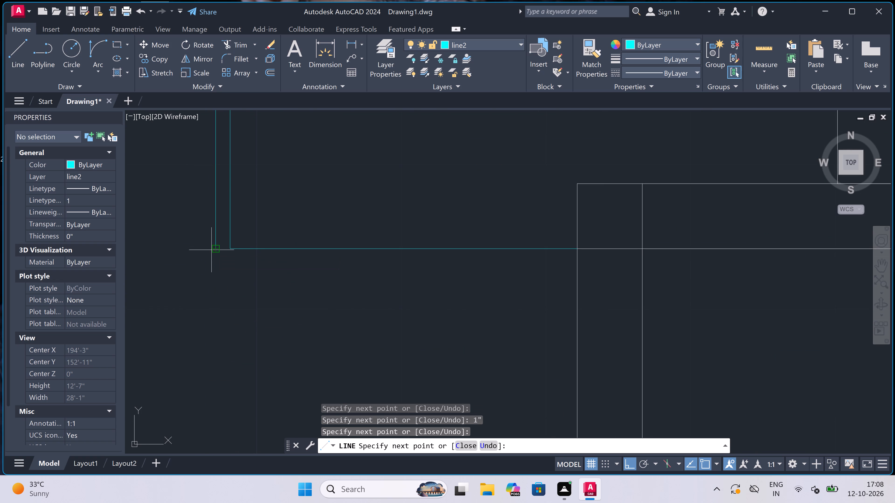
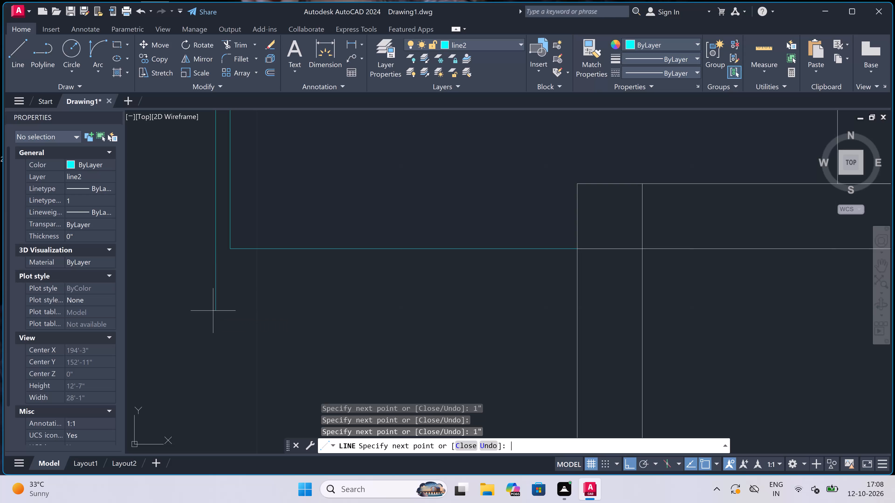
Draw the last segment of the outer cyan line, ending at the lower room's outer wall face.
left_click(569, 261)
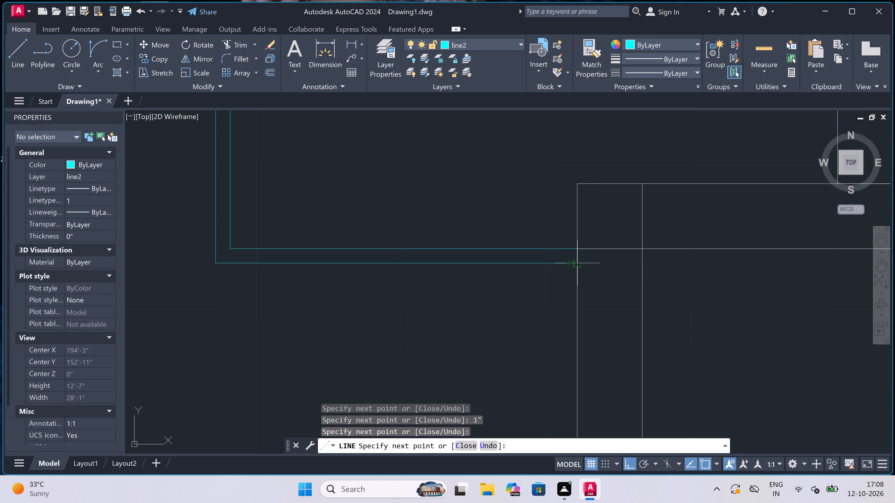
left_click(578, 262)
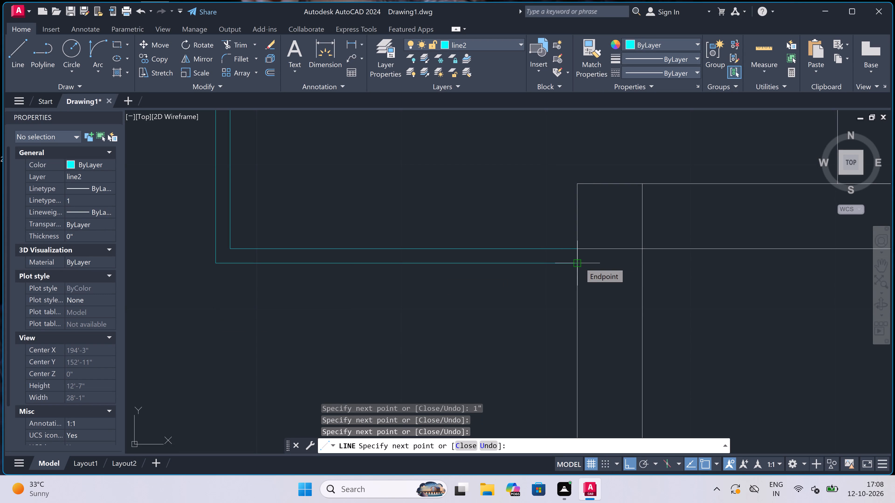
scroll(502, 266, "down", 4)
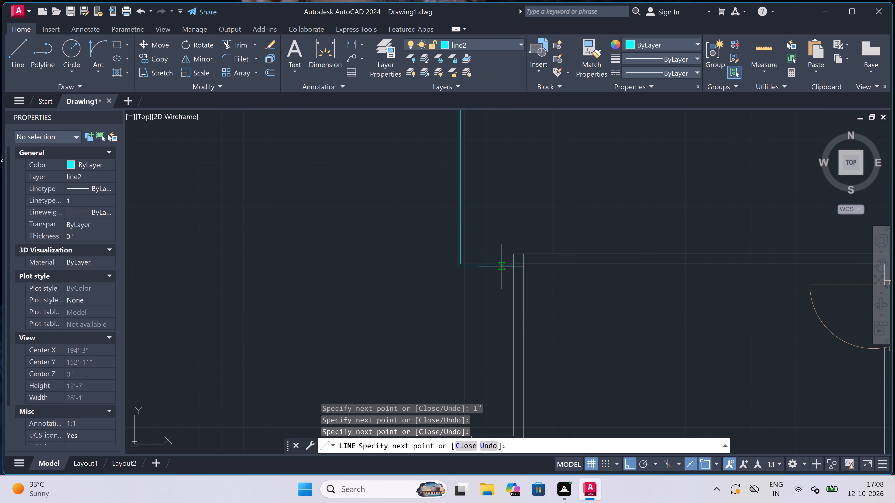
key("Escape")
Examine the matching cyan frames along the facade of the upper and lower units for comparison with the new one.
scroll(518, 250, "down", 4)
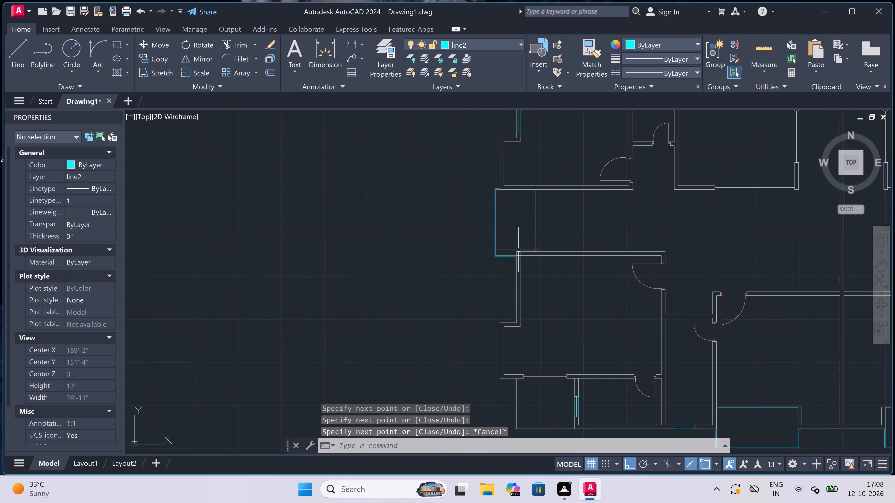
scroll(532, 233, "up", 4)
scroll(532, 234, "down", 5)
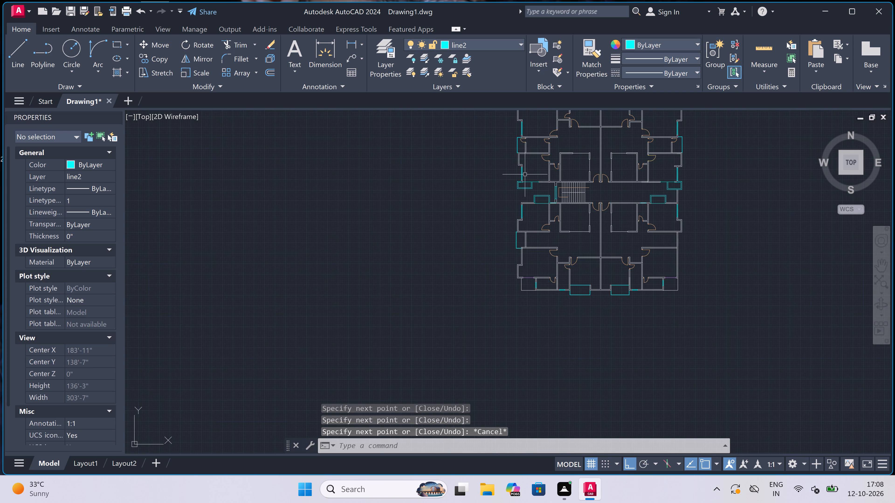
scroll(523, 146, "up", 5)
scroll(436, 262, "down", 4)
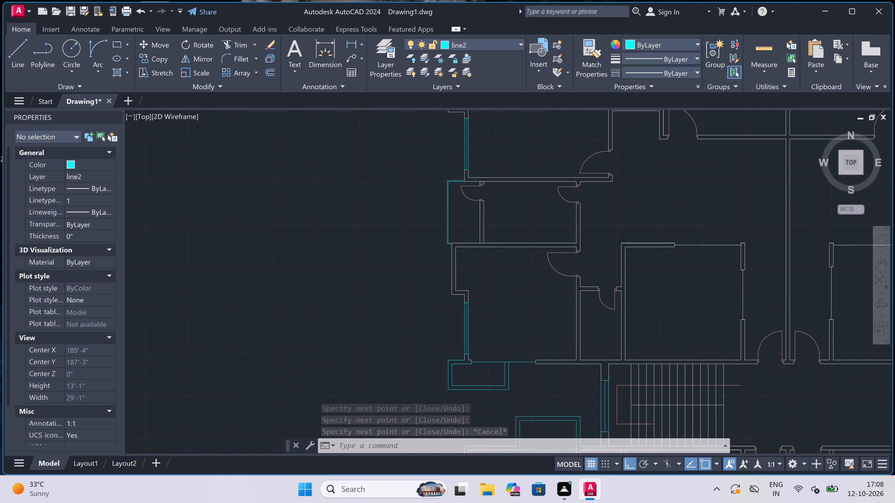
scroll(442, 232, "up", 4)
scroll(442, 232, "down", 4)
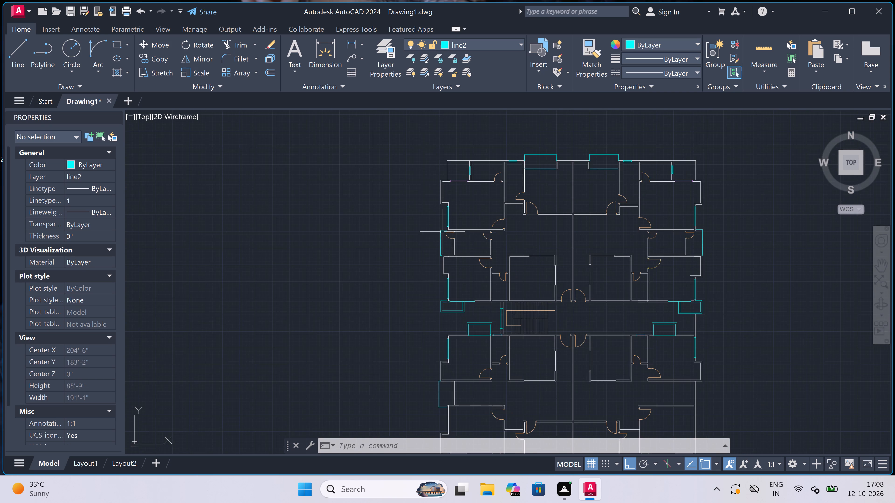
scroll(442, 232, "down", 2)
scroll(431, 311, "up", 2)
scroll(475, 278, "up", 3)
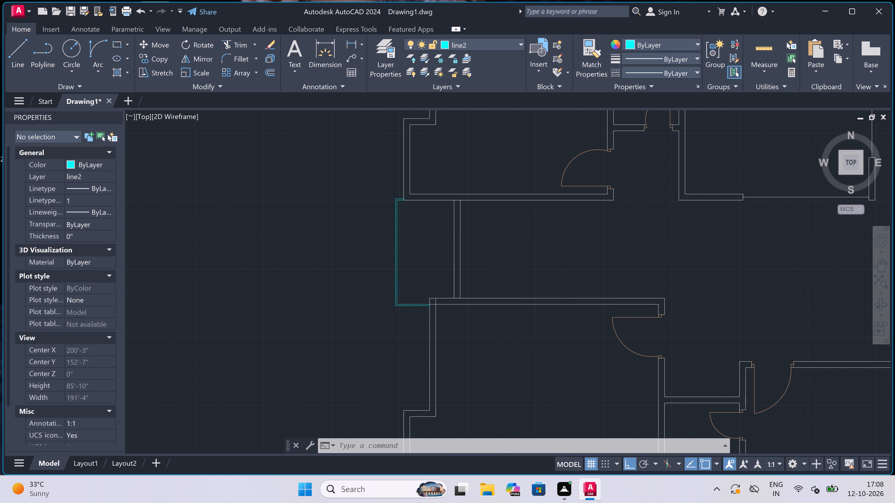
Move the new frame's two bottom horizontal lines up so the inner one meets the lower room's outer wall corner.
scroll(408, 304, "up", 3)
left_click_drag(428, 297, 425, 301)
left_click(372, 348)
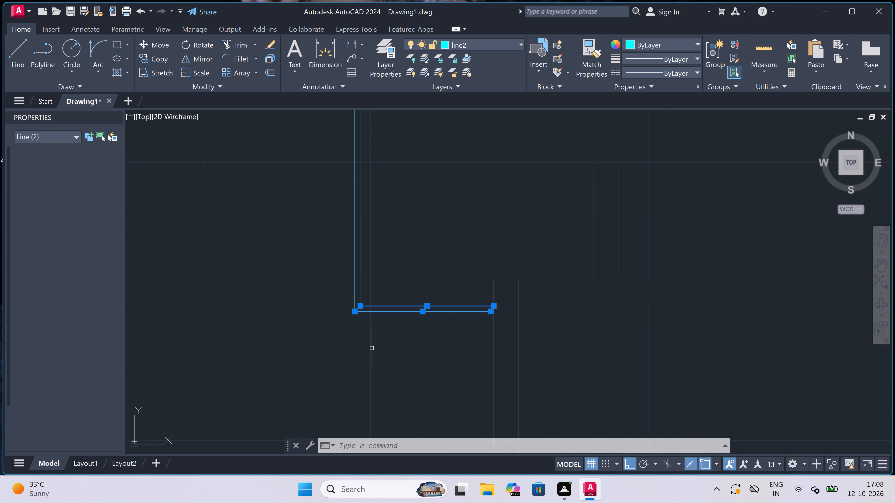
left_click(159, 43)
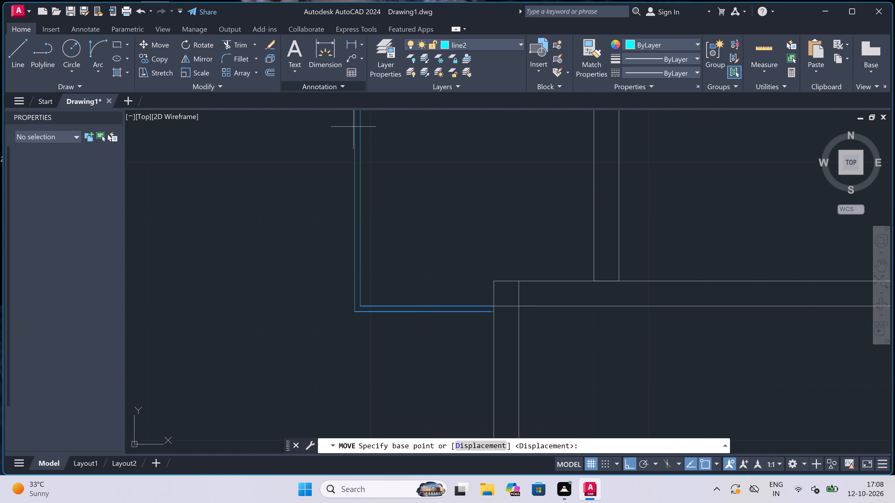
left_click(494, 307)
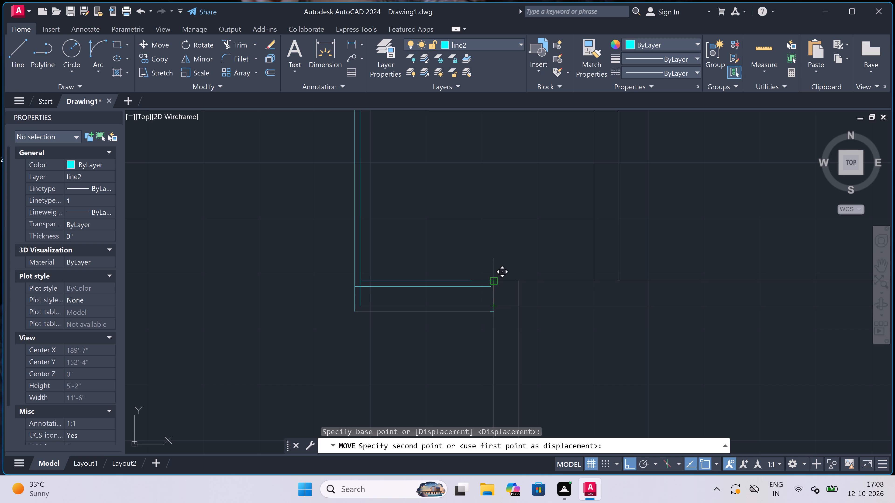
scroll(490, 282, "up", 3)
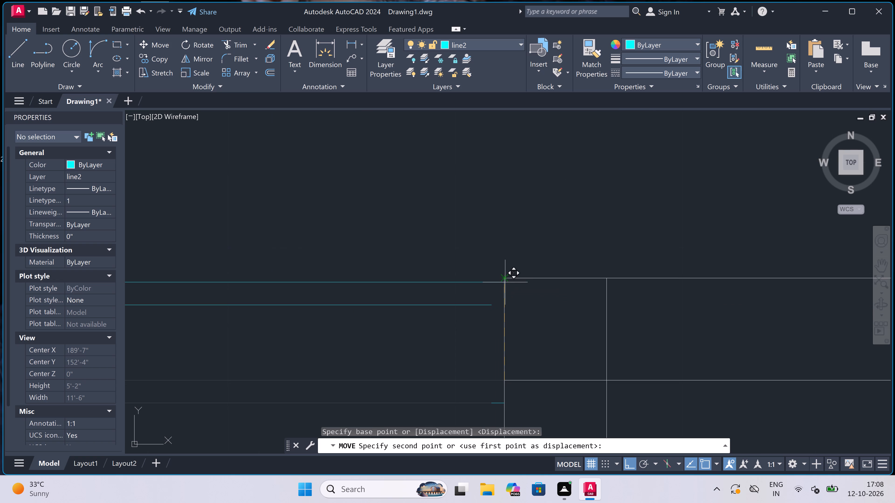
left_click(505, 281)
scroll(432, 292, "down", 3)
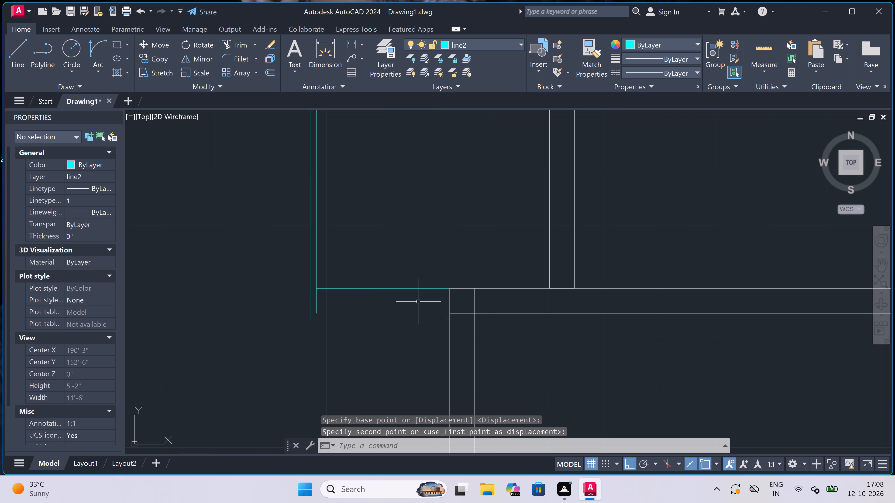
Extend the frame's short outer bottom line to the wall face.
type("ex")
key("space")
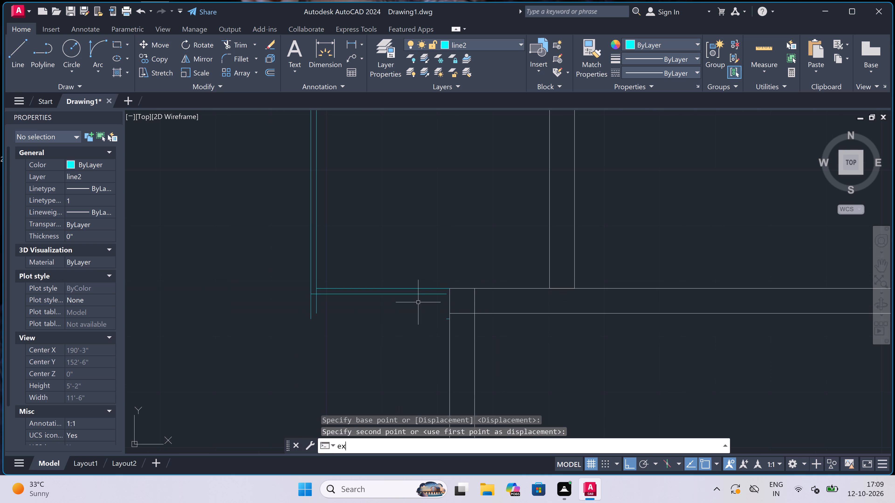
left_click(419, 294)
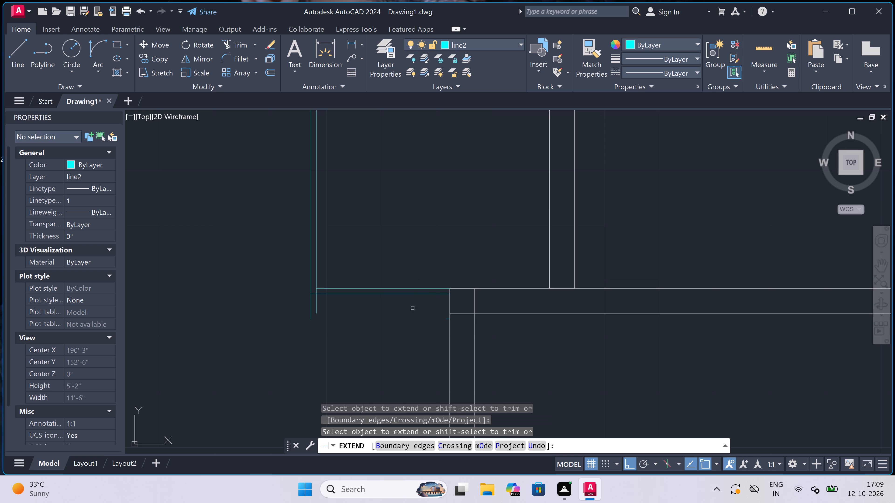
key("Escape")
Trim the overlapping inner wall lines at the lower room's corner and remove the leftover cyan stub beside it.
type("tr")
key("space")
scroll(439, 319, "up", 2)
scroll(481, 299, "up", 1)
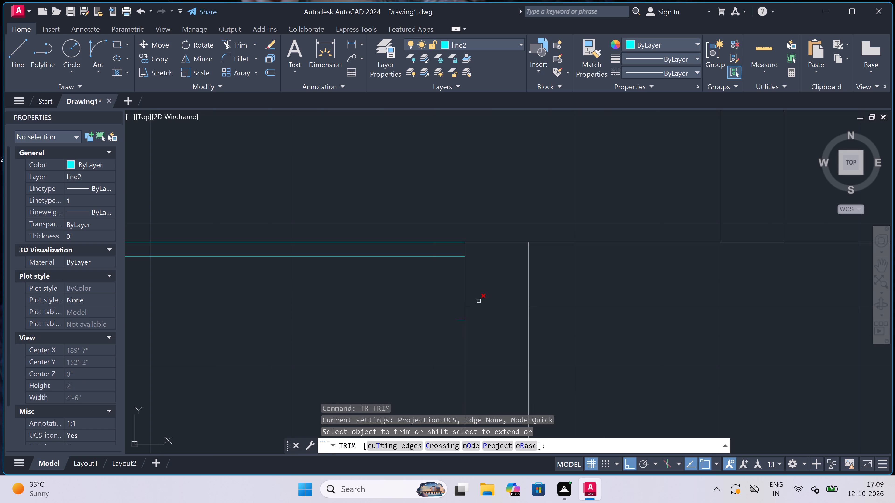
scroll(481, 299, "up", 1)
left_click_drag(633, 230, 630, 233)
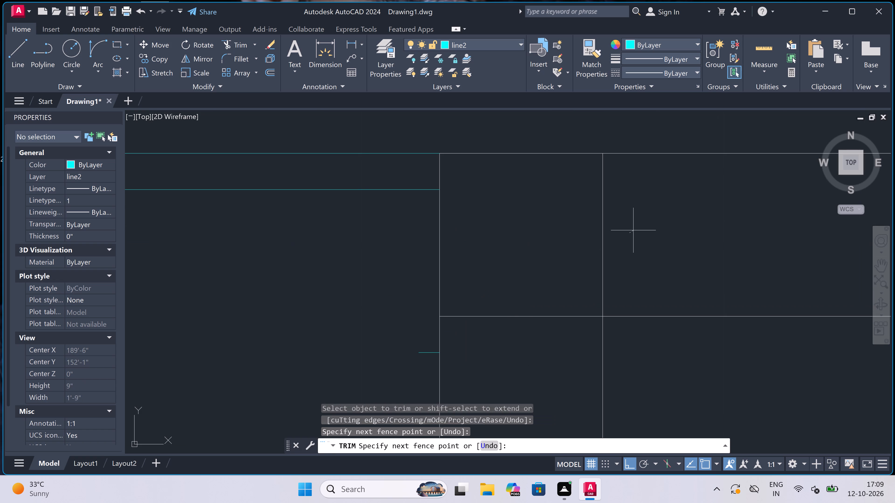
left_click(469, 341)
left_click(429, 366)
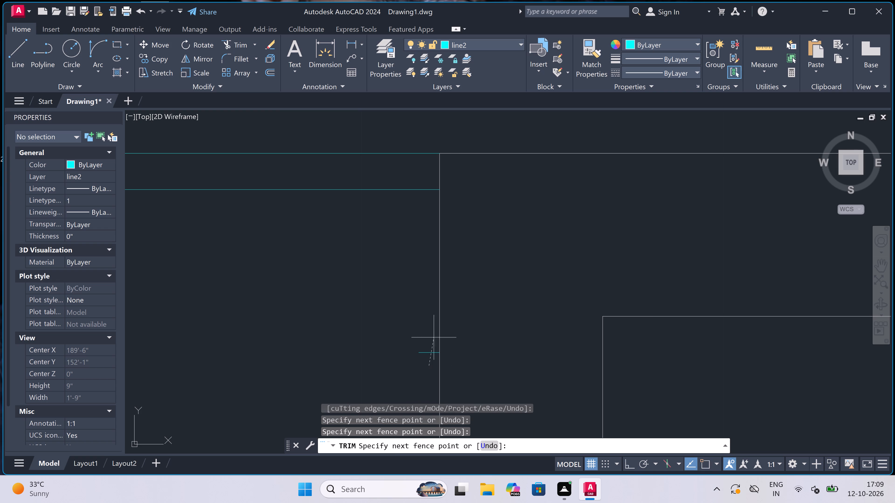
left_click(435, 329)
Trim the frame's two vertical lines and remove their leftovers so its bottom corner is clean.
scroll(434, 329, "down", 6)
scroll(338, 316, "up", 2)
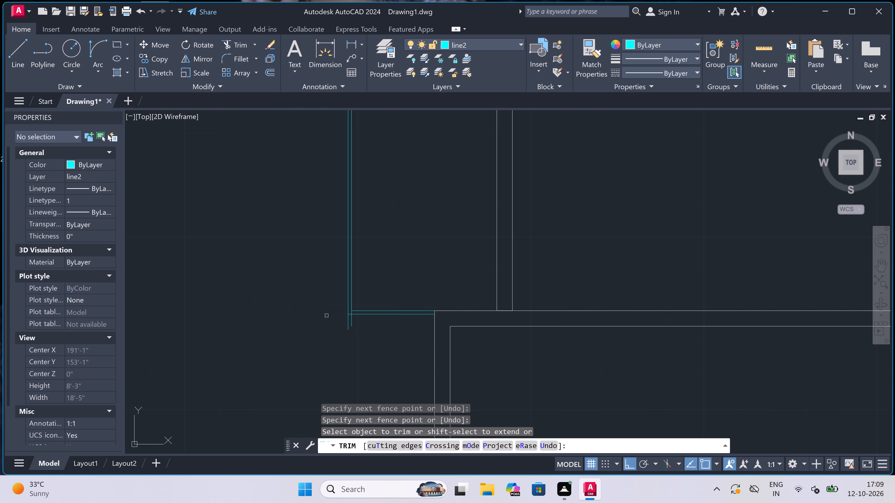
scroll(338, 316, "up", 1)
left_click_drag(339, 317, 341, 321)
left_click(413, 338)
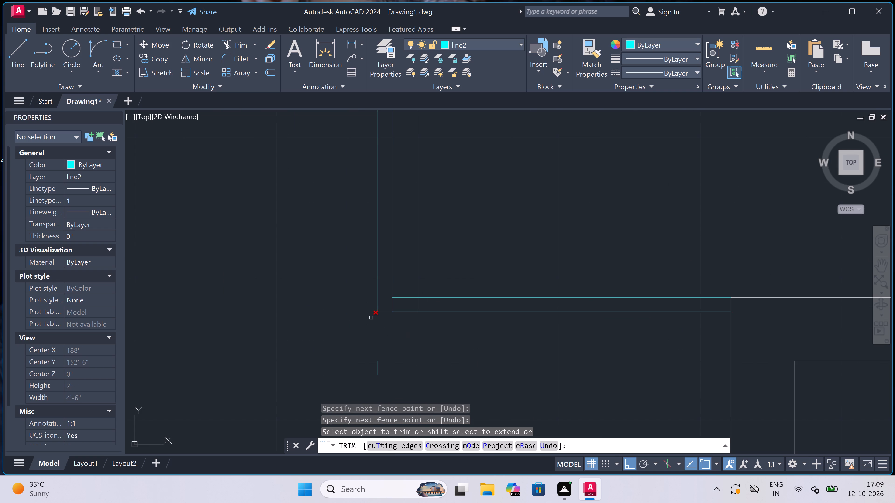
left_click(369, 355)
left_click(383, 373)
scroll(384, 291, "up", 3)
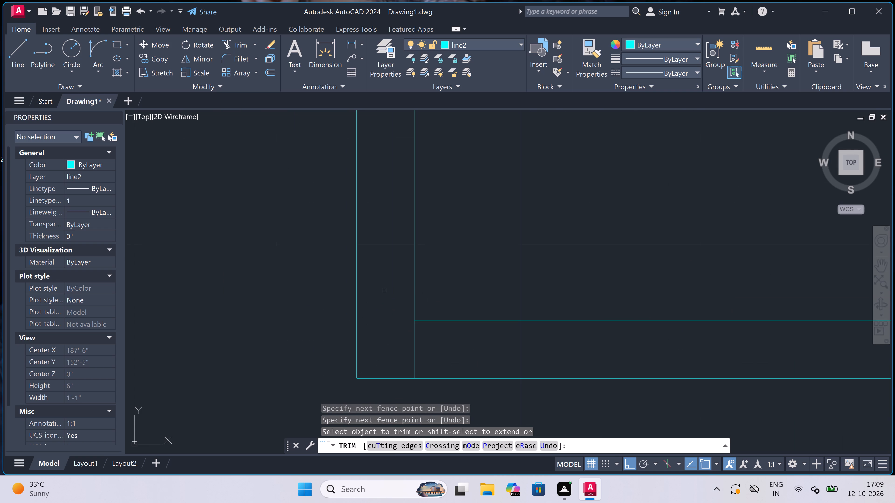
left_click(380, 349)
left_click(461, 353)
scroll(348, 337, "down", 9)
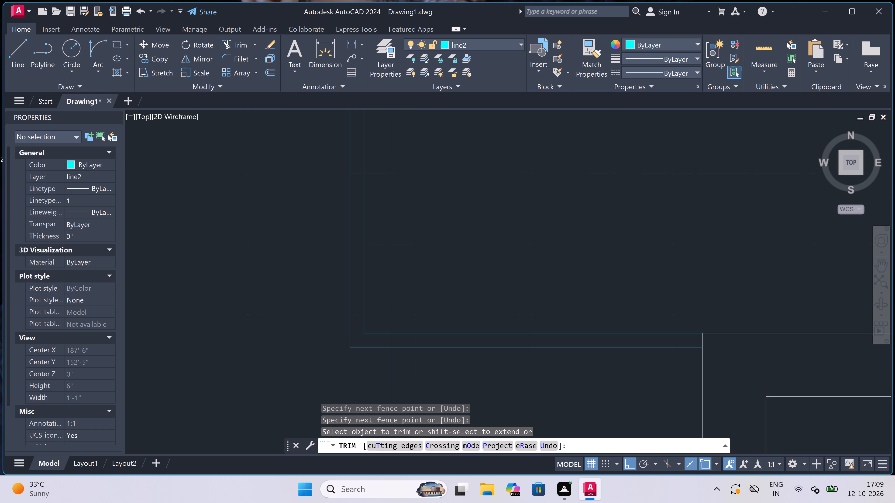
scroll(348, 338, "down", 2)
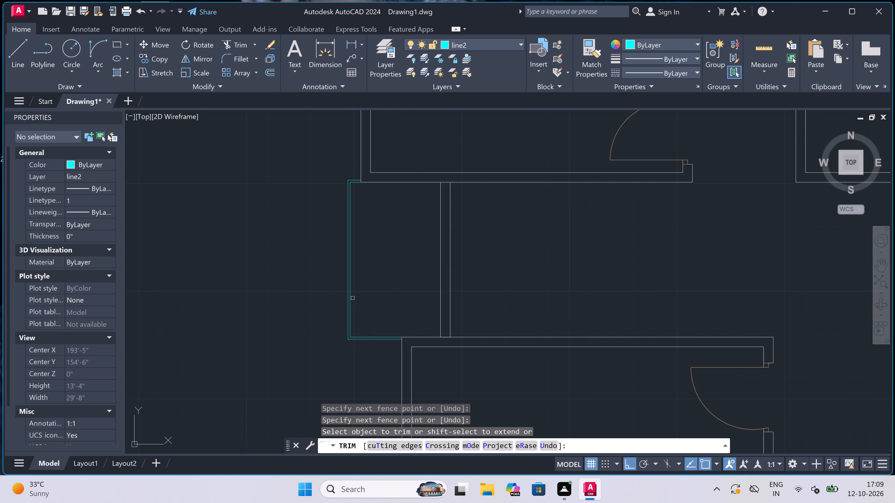
key("Escape")
Make line1 the current layer.
scroll(353, 299, "down", 5)
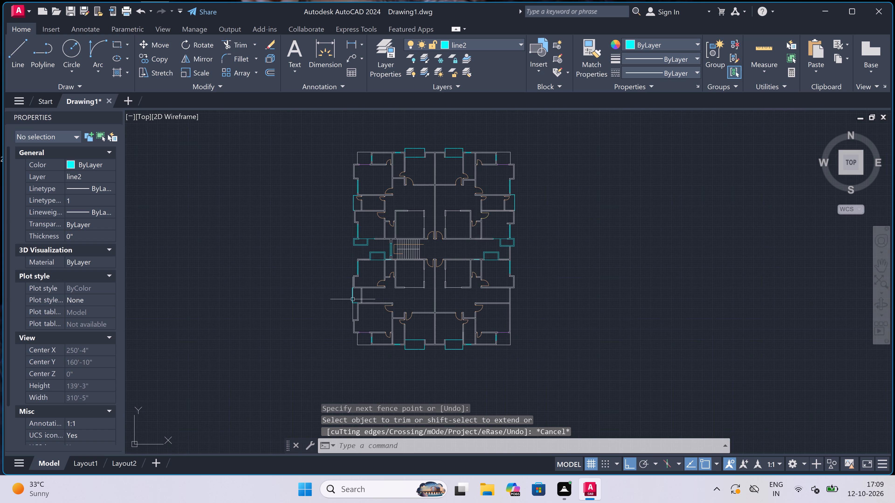
scroll(353, 299, "up", 1)
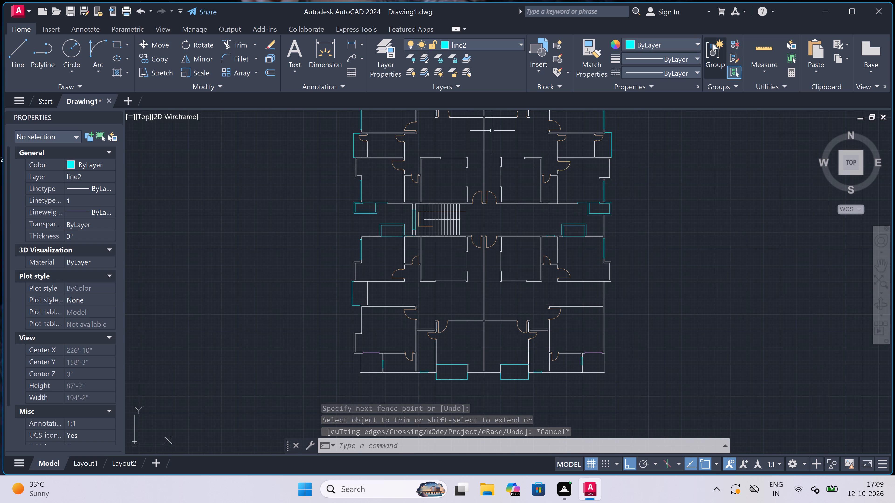
left_click(466, 40)
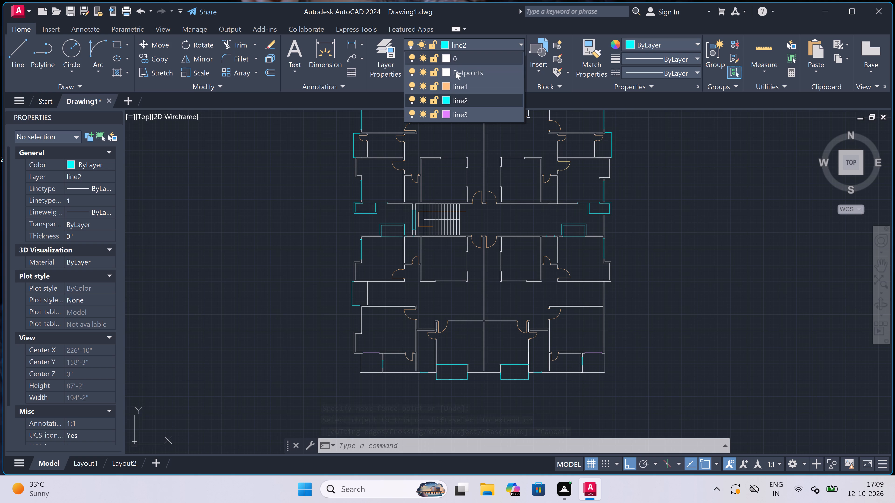
left_click(457, 84)
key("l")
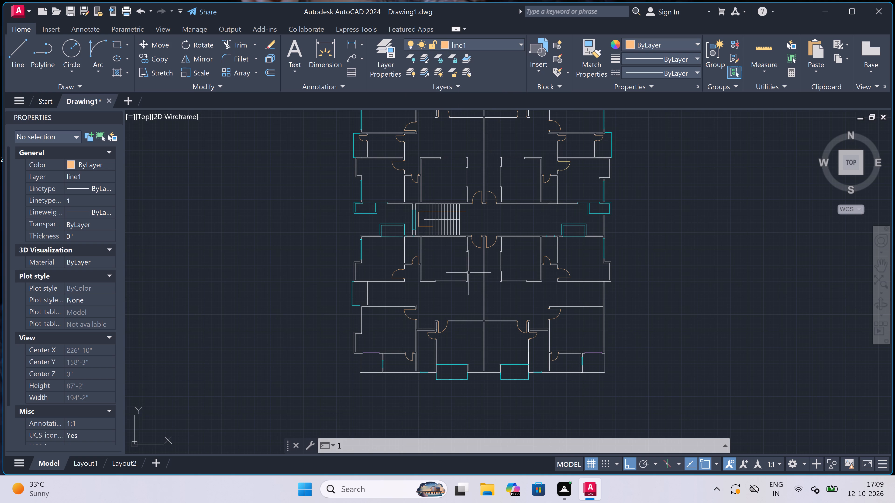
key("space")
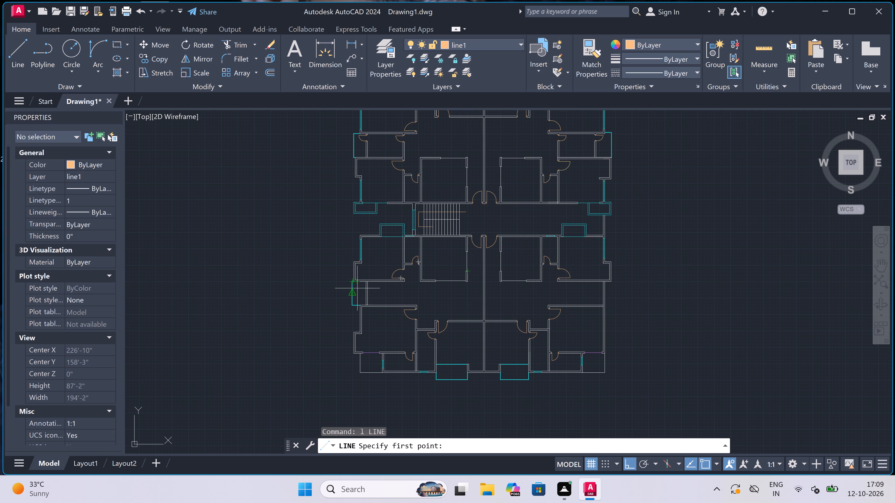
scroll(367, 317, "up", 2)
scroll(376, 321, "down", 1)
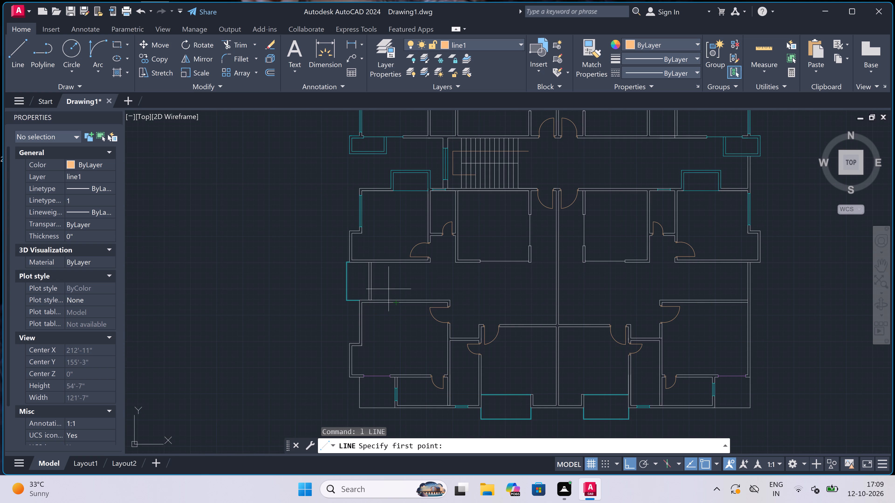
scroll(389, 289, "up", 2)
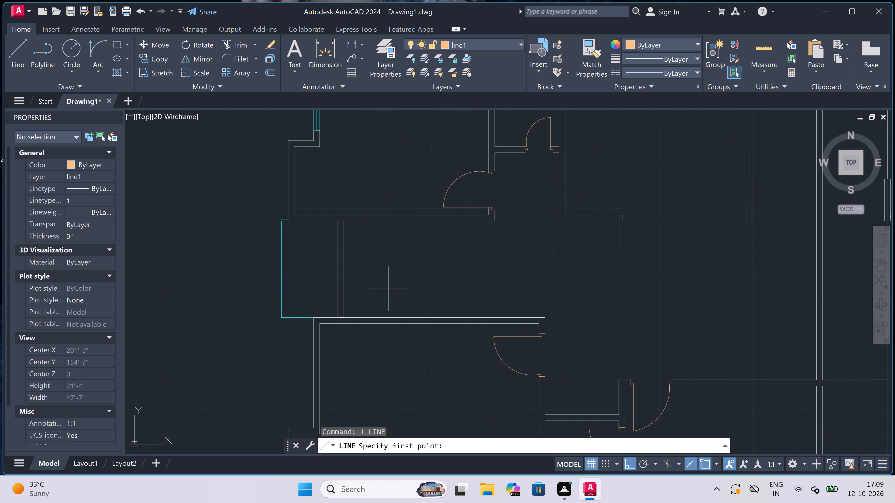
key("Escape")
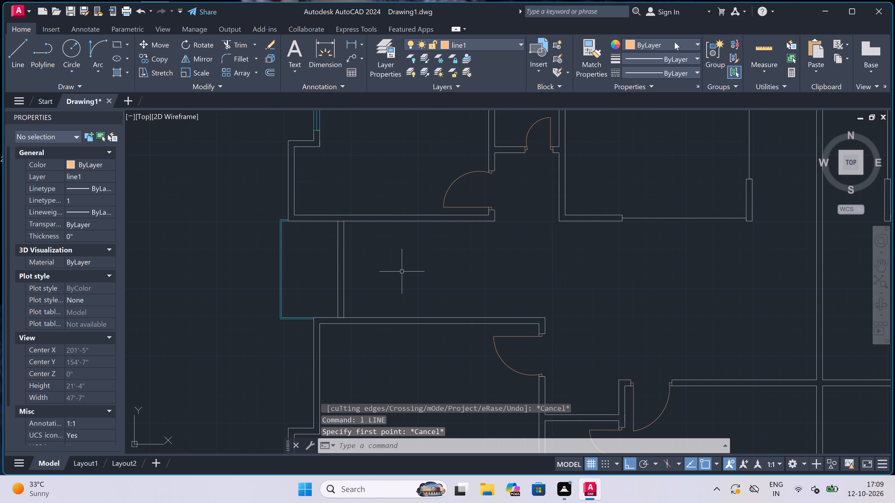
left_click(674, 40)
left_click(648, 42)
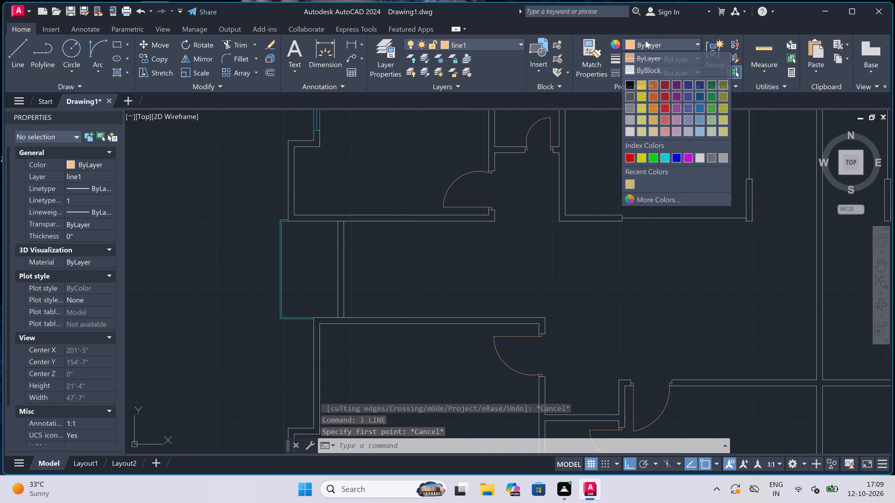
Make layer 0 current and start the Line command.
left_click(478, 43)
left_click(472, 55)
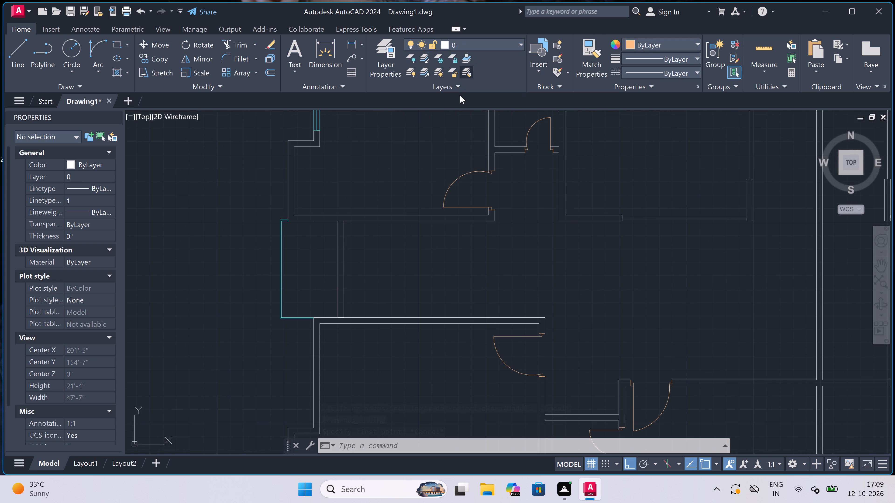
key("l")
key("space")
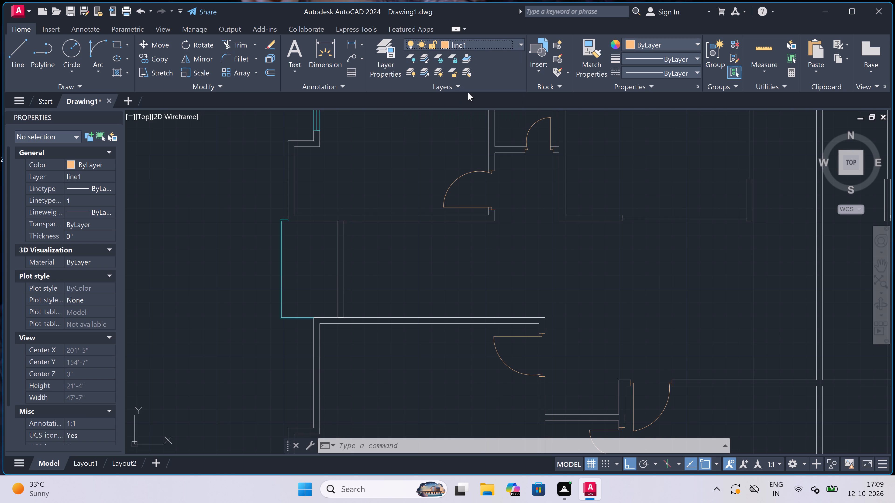
Make layer 0 the current layer.
left_click(506, 41)
double_click(482, 57)
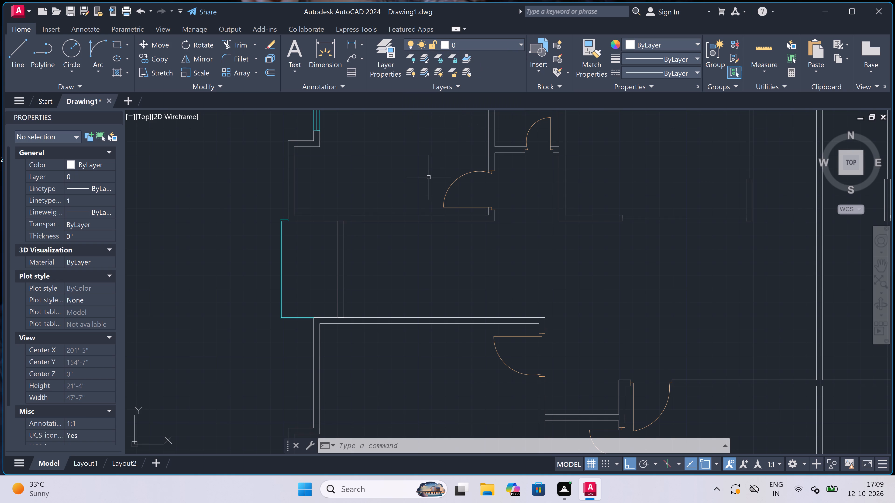
key("k")
key("Escape")
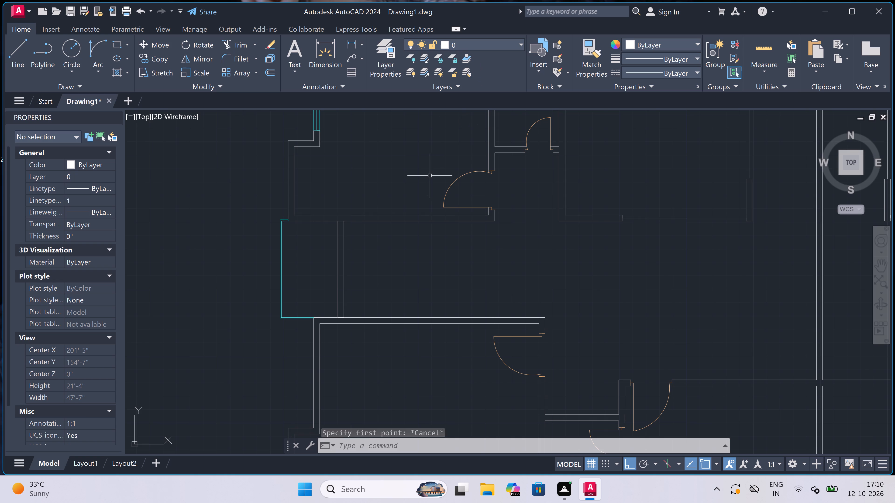
key("Escape")
Draw a 4.5" thick cross wall in the lower-left unit's small room, 9' from its outer partition, spanning between the upper and lower walls.
type("l")
key("space")
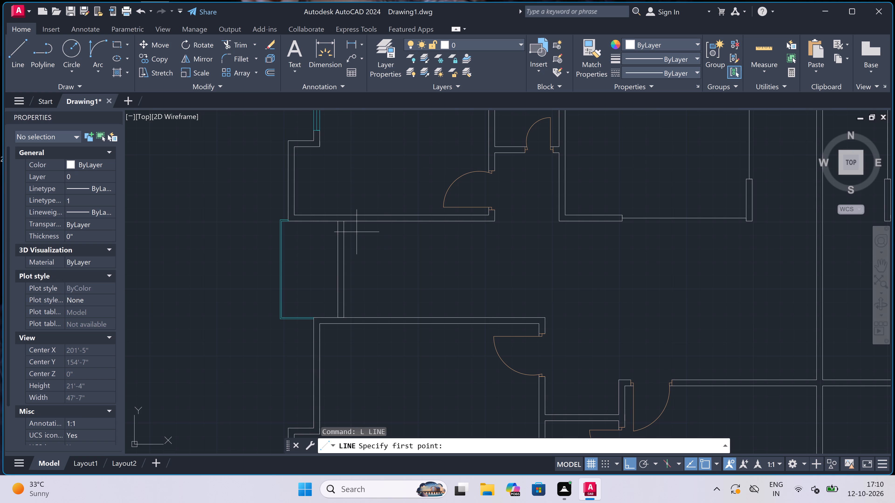
scroll(348, 217, "up", 1)
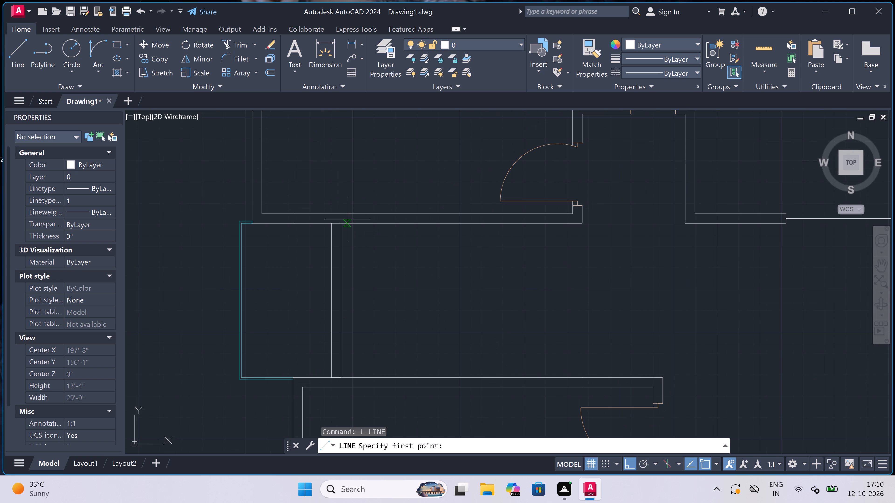
left_click(340, 225)
type("9'")
key("space")
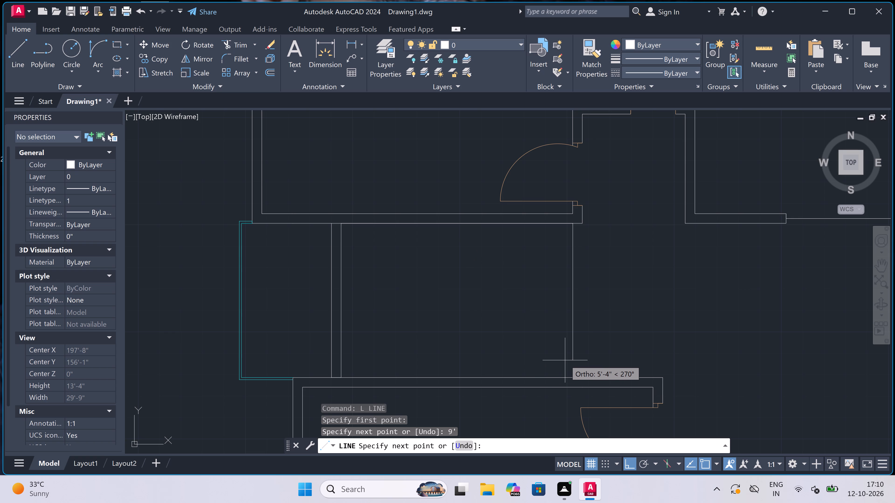
scroll(566, 358, "down", 1)
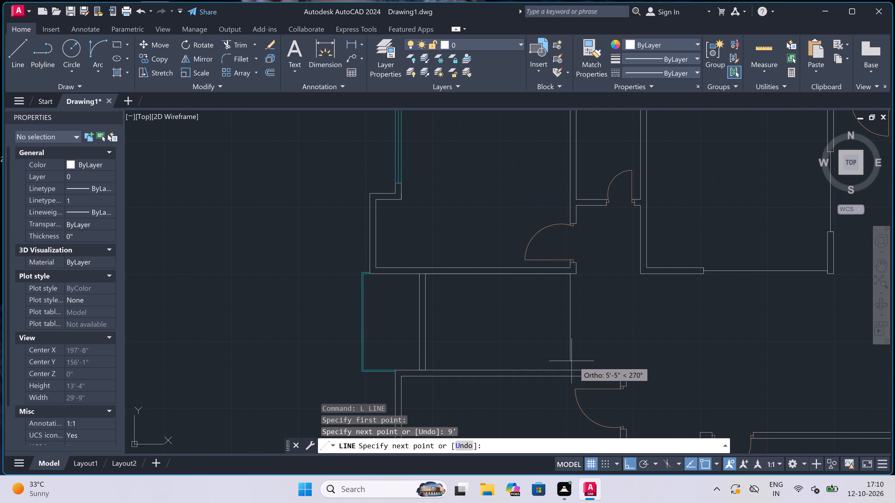
scroll(574, 363, "up", 1)
left_click(572, 377)
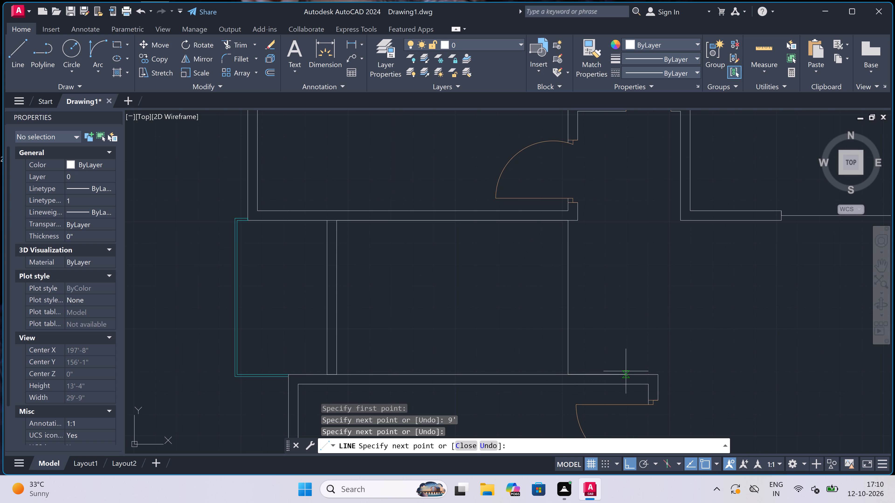
type("4.5\"")
key("space")
left_click(574, 220)
key("Escape")
Draw the matching 4.5" thick cross wall in the lower-right unit, from the wall end beside the door down to the lower wall.
scroll(540, 256, "down", 3)
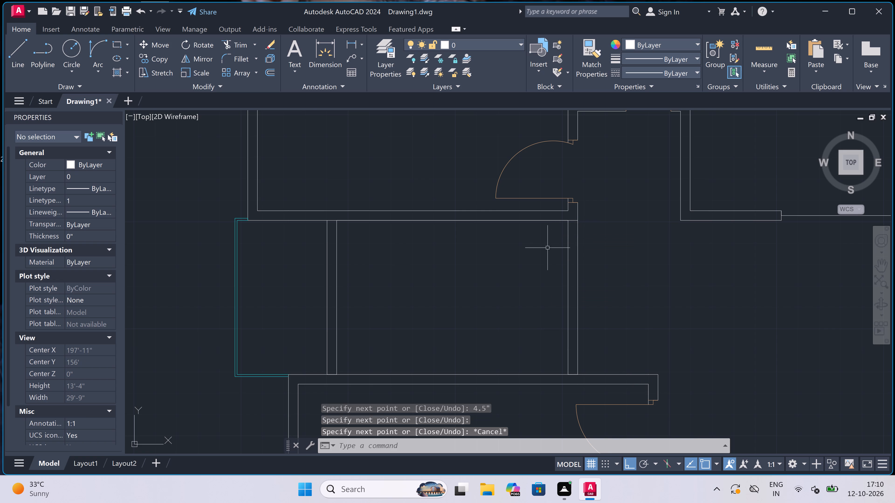
scroll(567, 259, "down", 3)
scroll(677, 248, "up", 2)
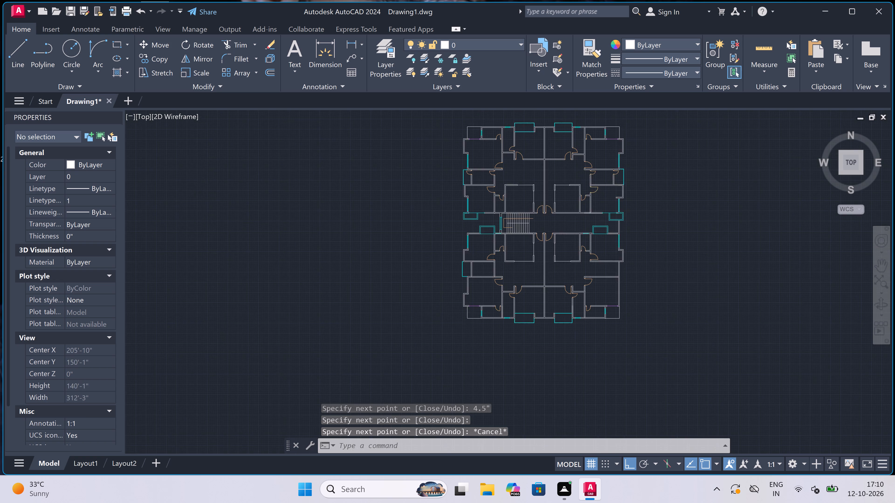
scroll(522, 284, "up", 2)
key("space")
scroll(562, 251, "up", 2)
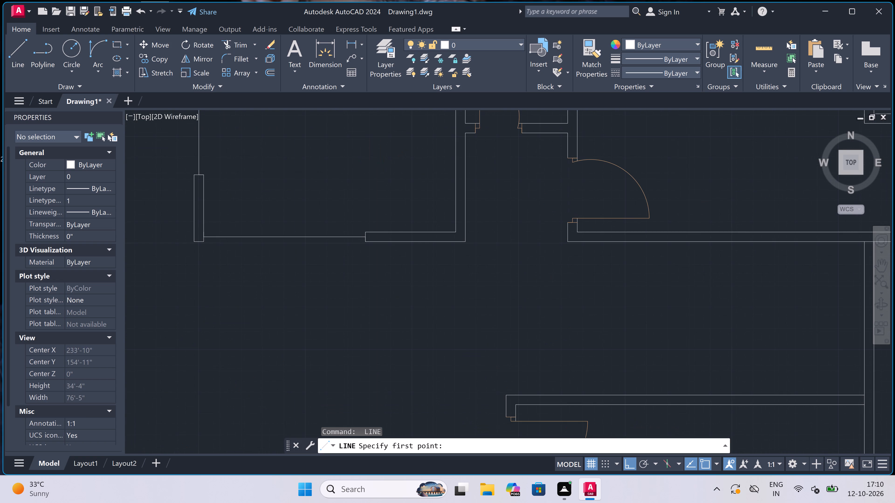
left_click(569, 244)
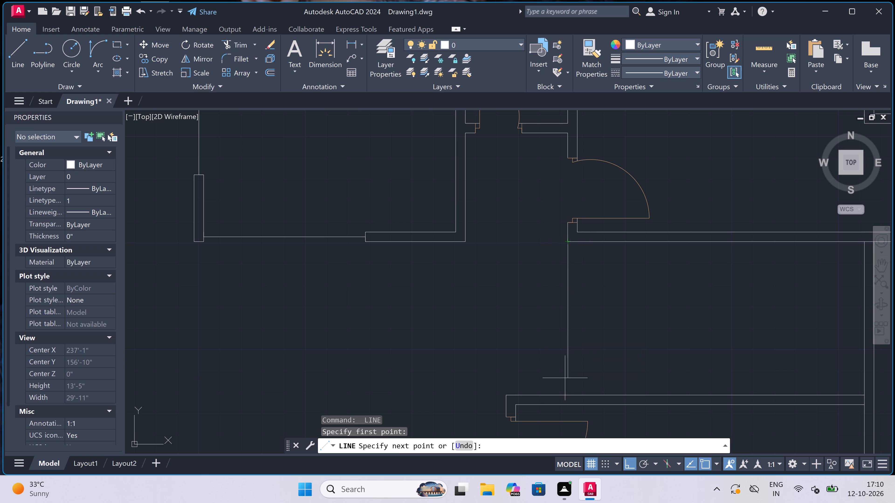
left_click(565, 390)
key("3")
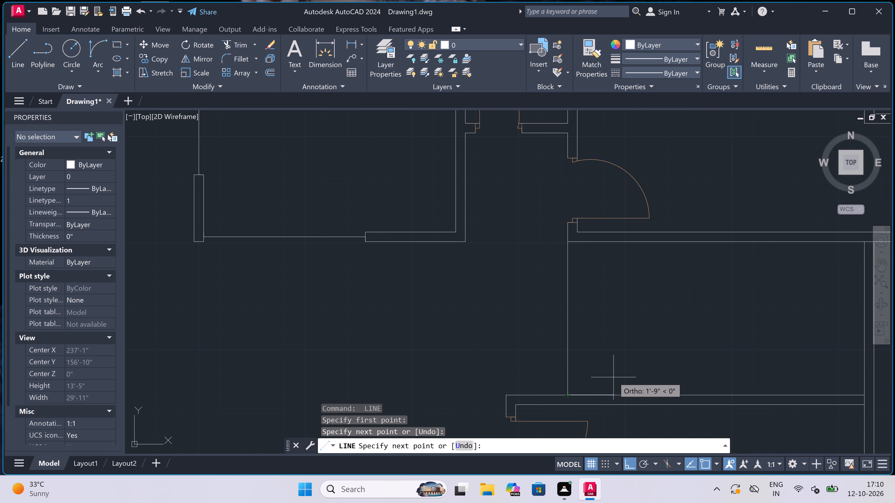
key("BackSpace")
type("4.5\"")
key("space")
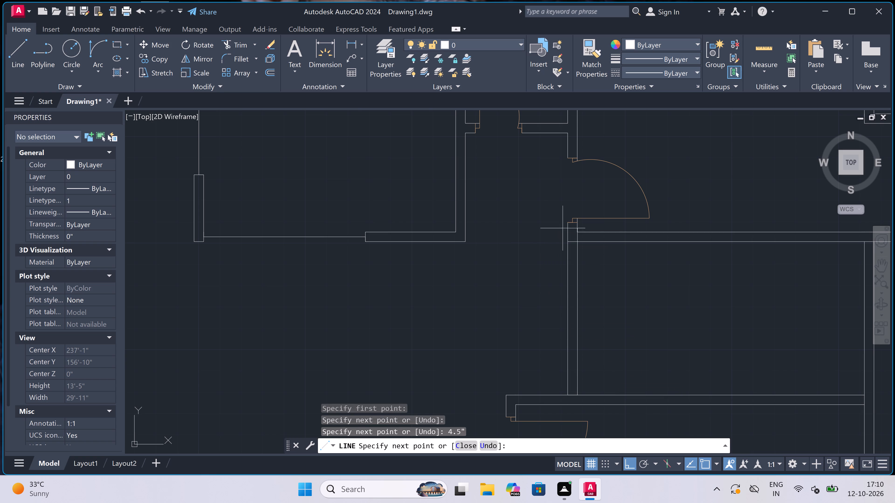
left_click(576, 240)
key("Escape")
Draw a vertical alignment line from the upper-right unit's outer partition down to the lower wall of the lower-right unit's small room.
scroll(493, 257, "down", 6)
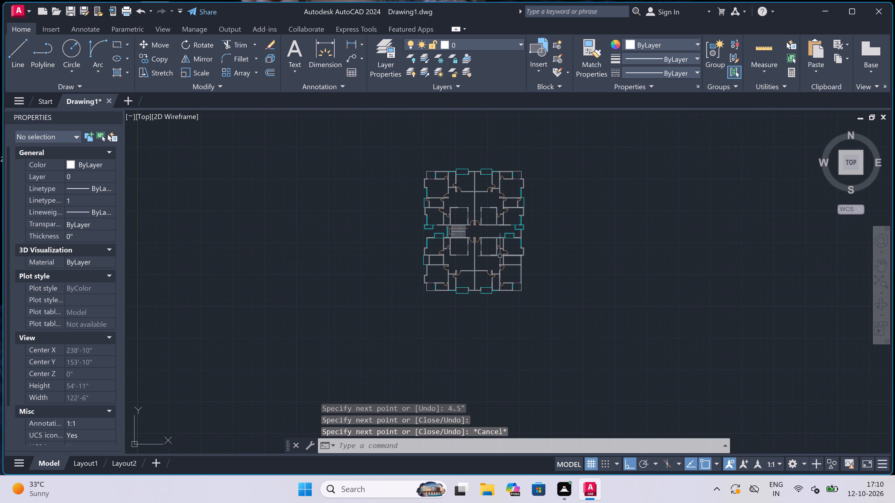
key("space")
scroll(527, 173, "up", 1)
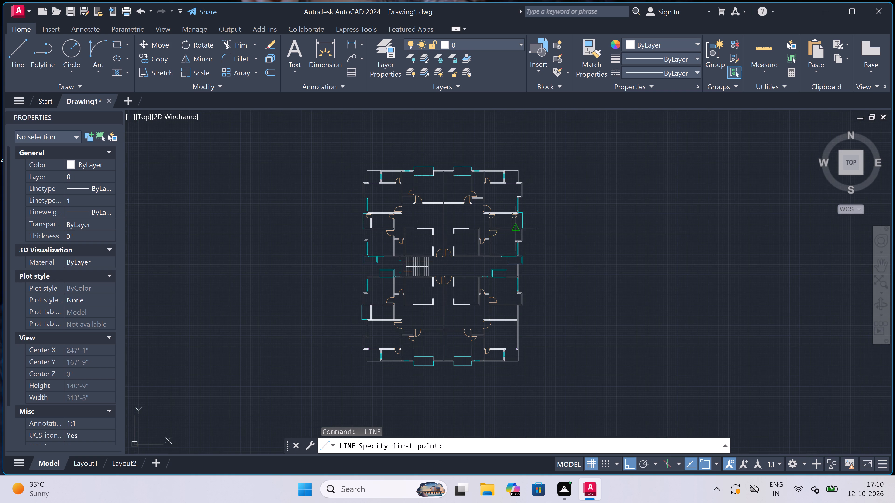
scroll(514, 231, "up", 5)
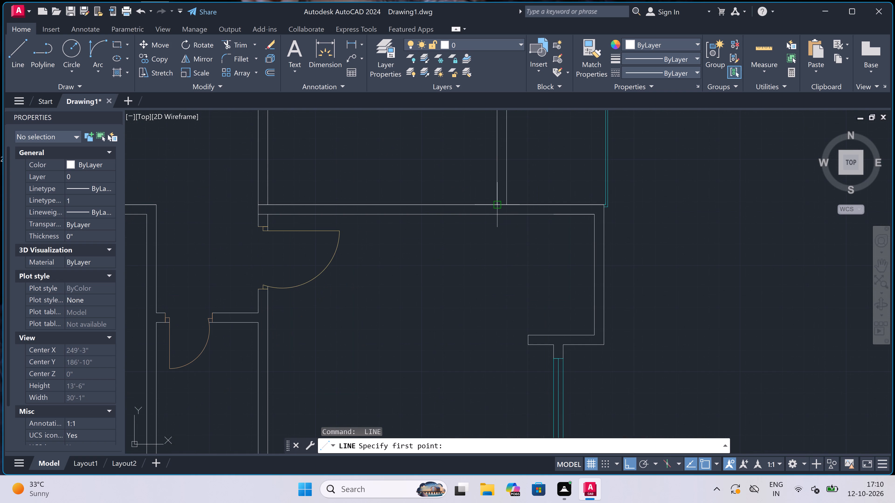
double_click(508, 204)
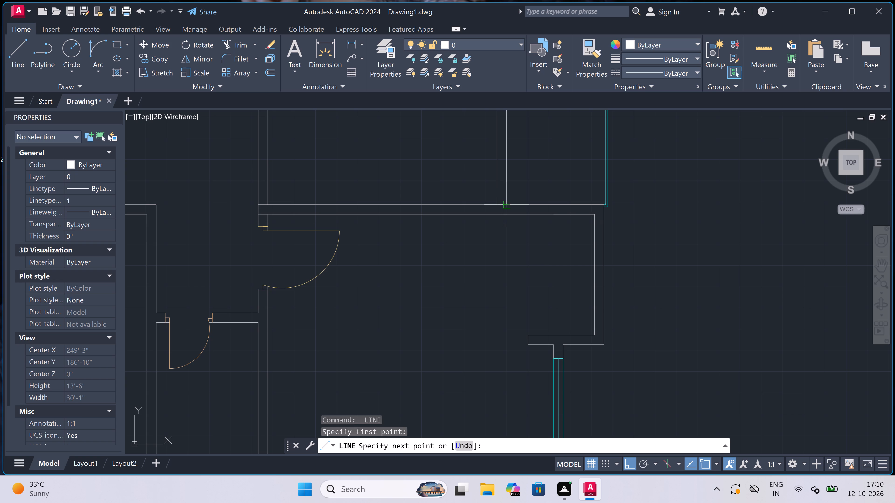
scroll(508, 204, "down", 6)
scroll(508, 273, "up", 3)
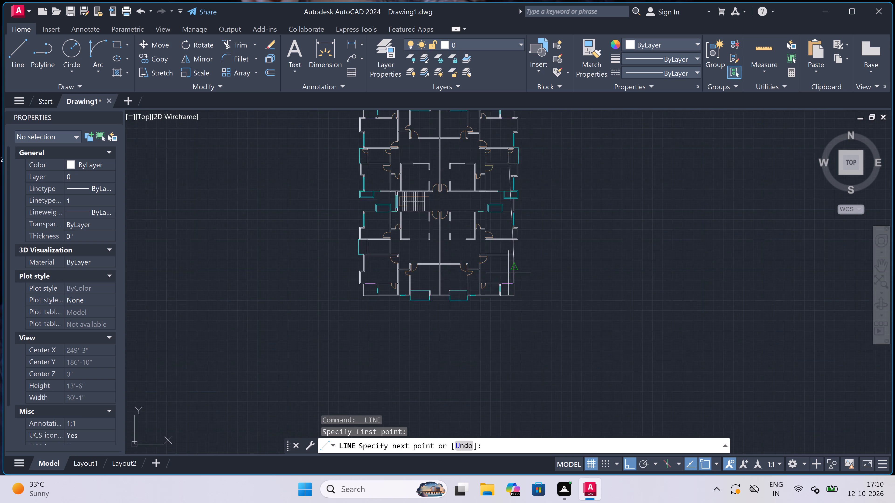
scroll(507, 217, "up", 2)
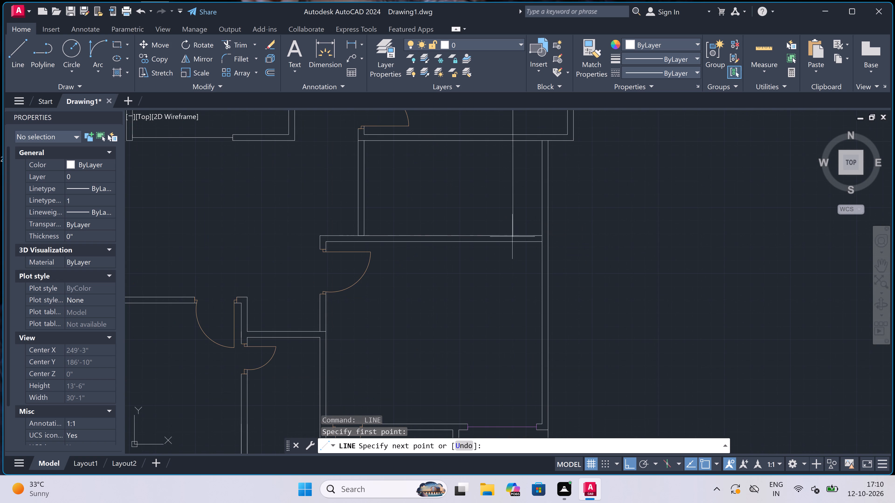
left_click(515, 239)
key("Escape")
Trim the alignment line where it crosses the small room's upper wall and erase the long piece above it.
scroll(515, 239, "down", 2)
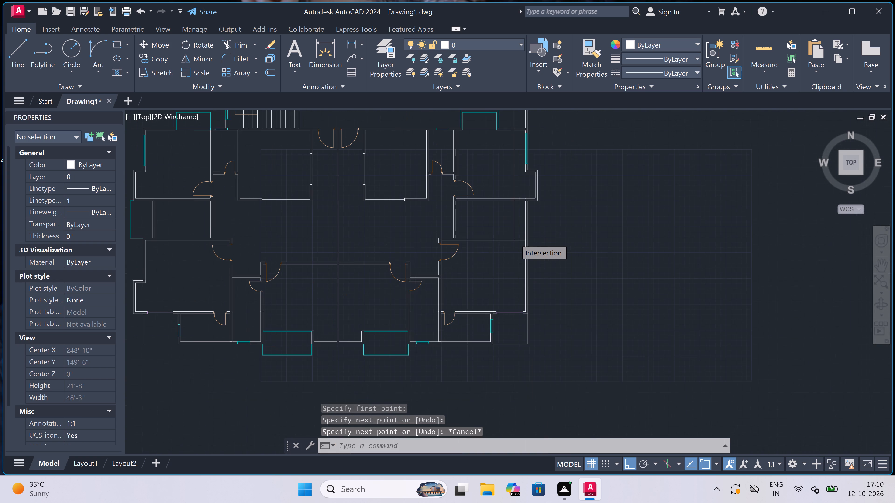
scroll(511, 193, "up", 2)
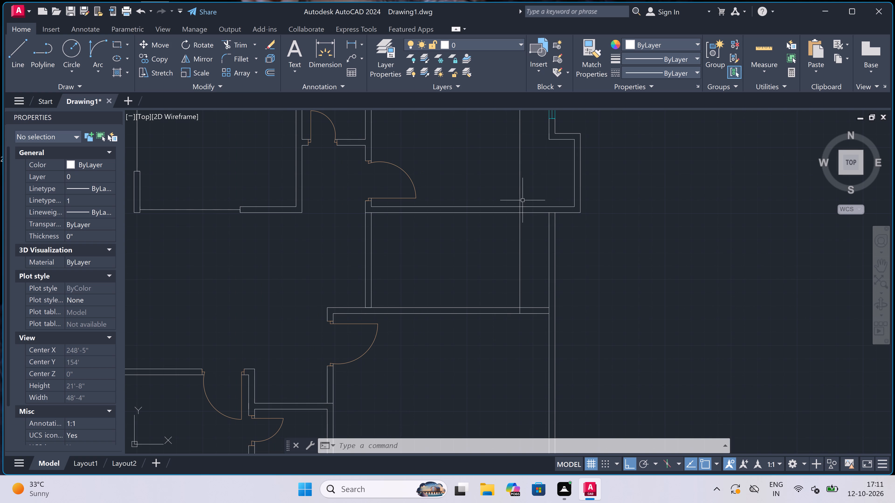
type("tr")
key("space")
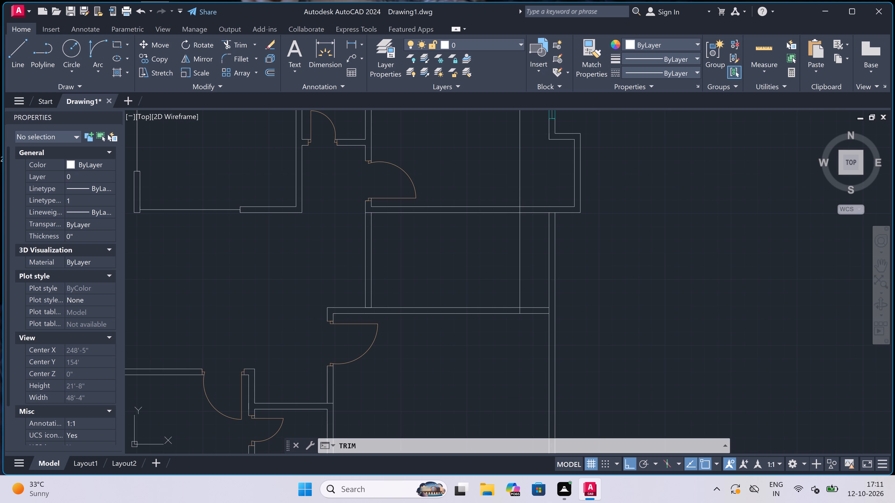
scroll(520, 204, "up", 3)
left_click(520, 209)
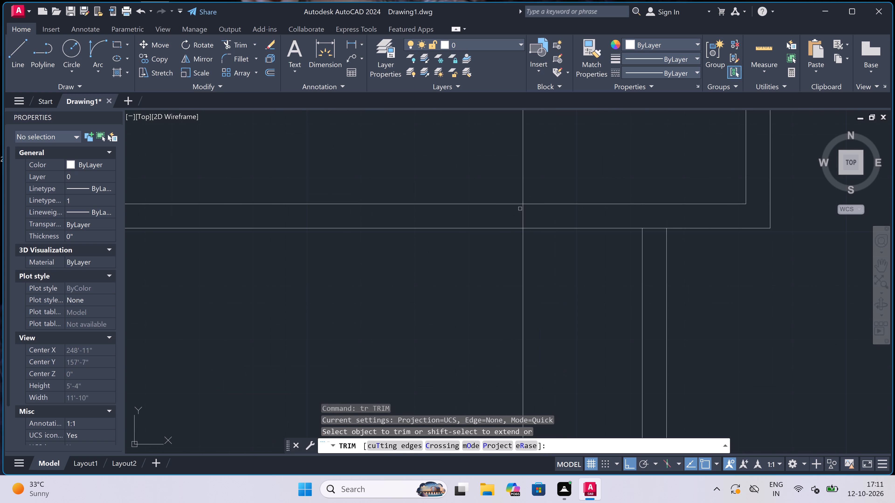
left_click(527, 212)
key("Escape")
scroll(527, 213, "down", 5)
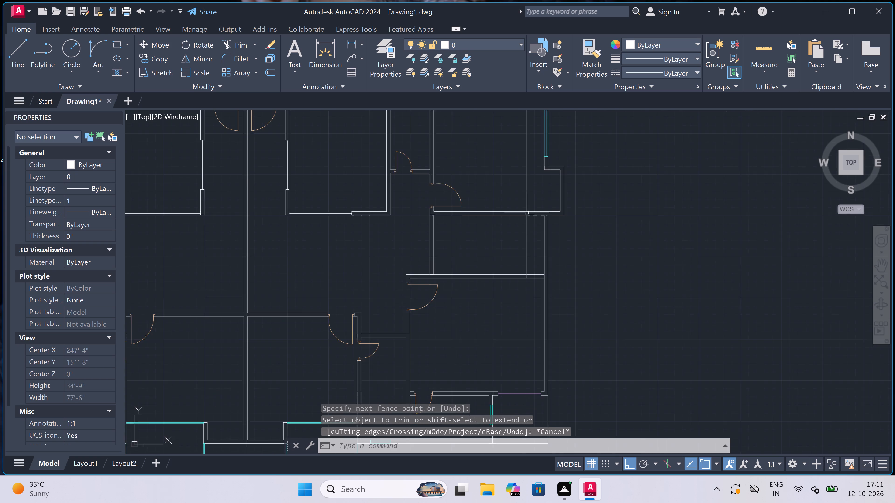
scroll(527, 213, "down", 2)
scroll(523, 154, "up", 2)
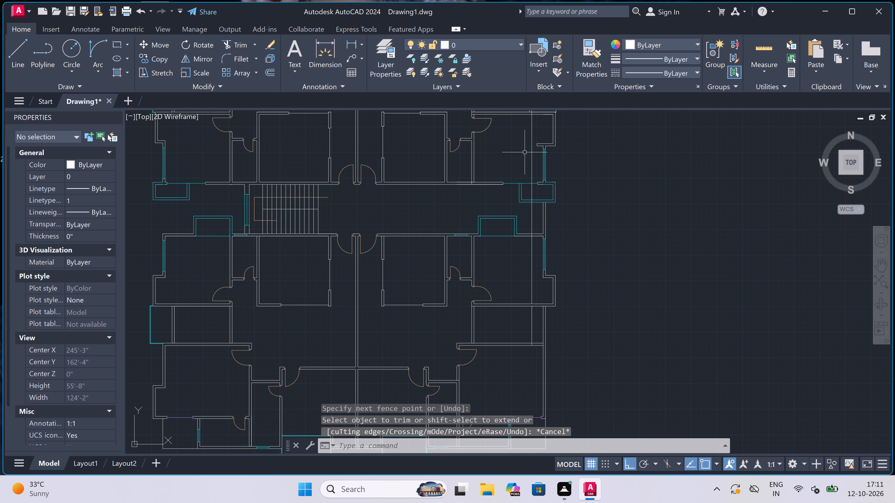
left_click(533, 140)
key("Delete")
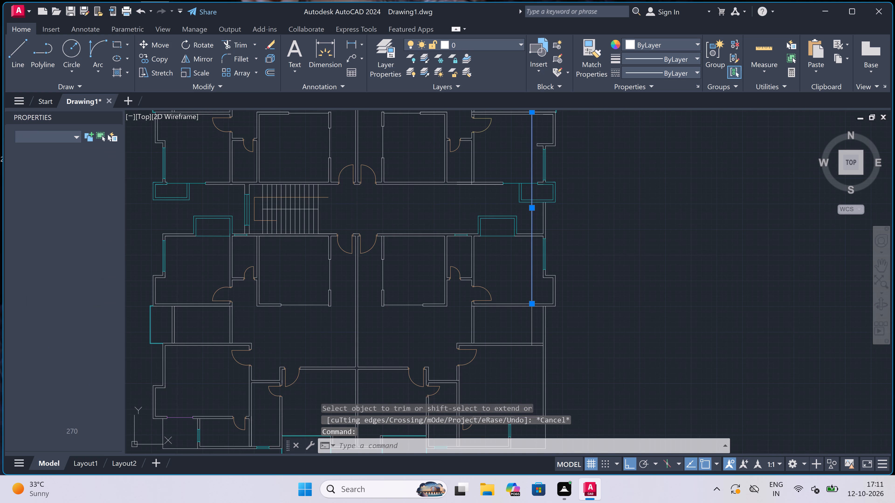
Draw the second face of the small room's outer partition, offset 4.5" toward the facade and running down to the lower wall.
scroll(525, 146, "down", 3)
scroll(528, 183, "up", 2)
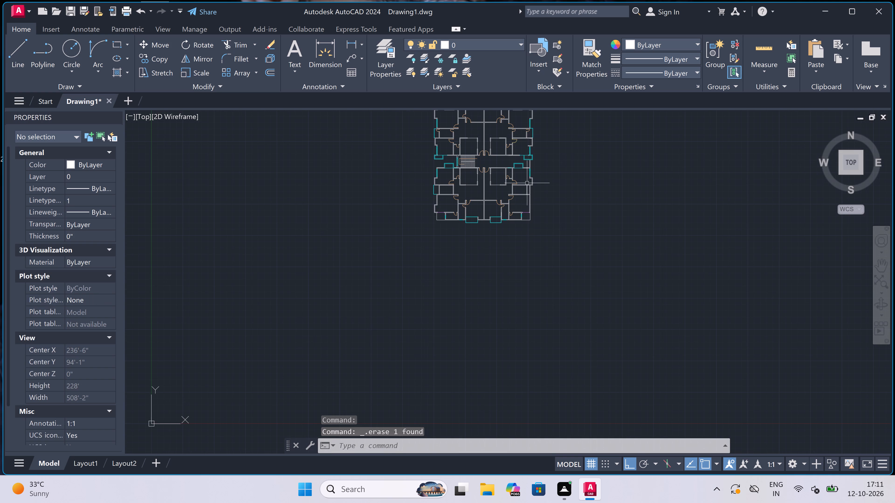
scroll(527, 182, "up", 4)
scroll(525, 197, "down", 2)
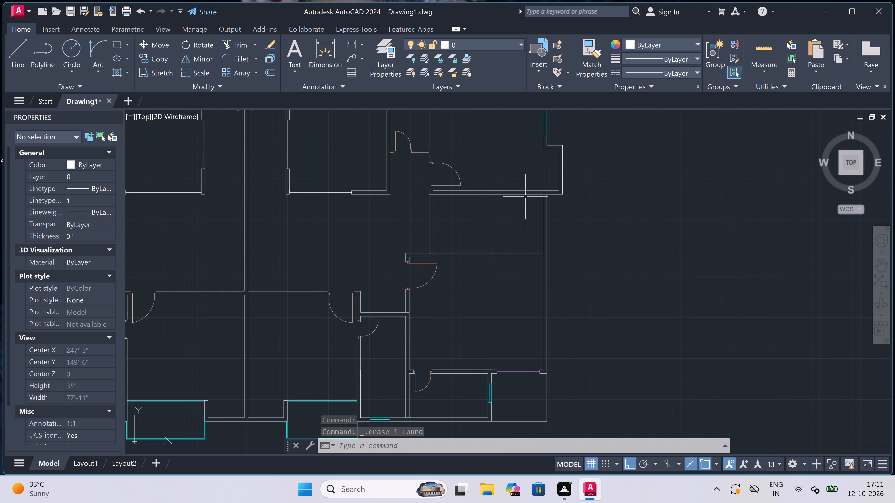
key("l")
key("space")
scroll(524, 205, "up", 2)
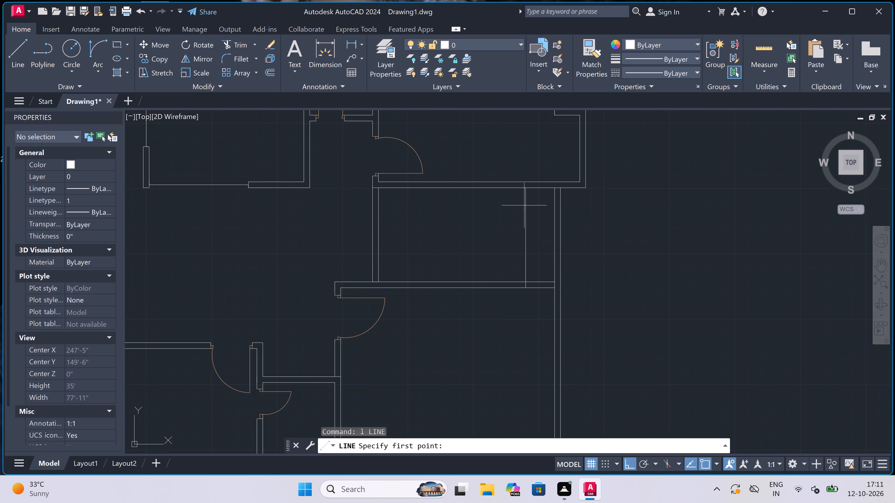
double_click(528, 177)
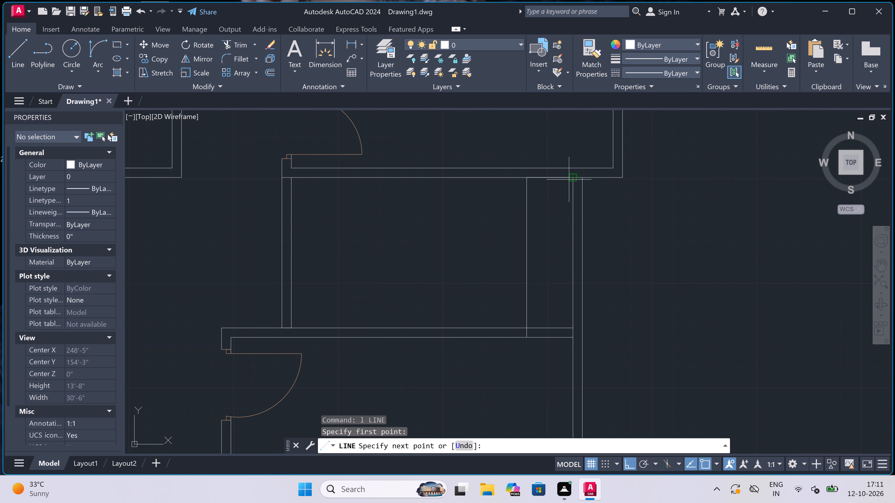
type("4.5\"")
key("space")
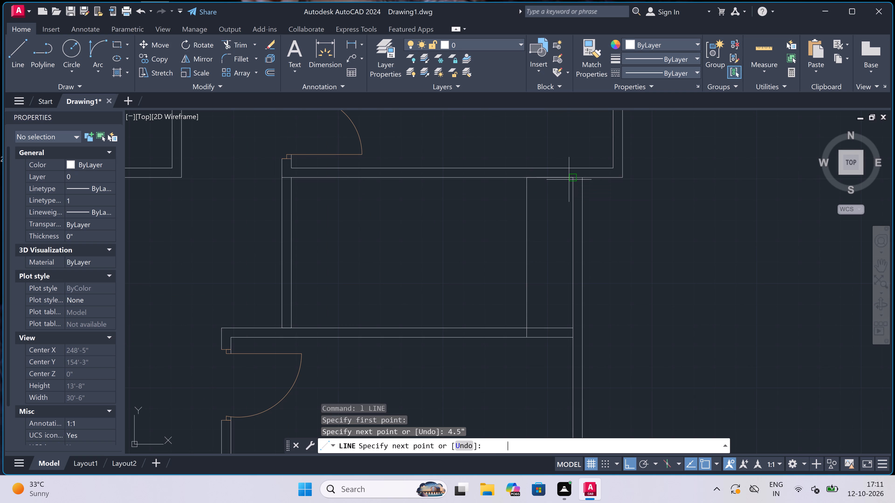
left_click(536, 336)
key("Escape")
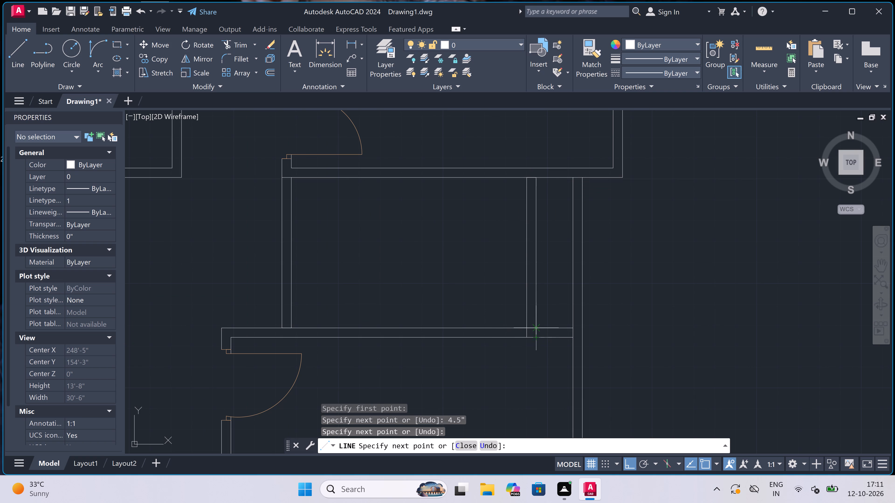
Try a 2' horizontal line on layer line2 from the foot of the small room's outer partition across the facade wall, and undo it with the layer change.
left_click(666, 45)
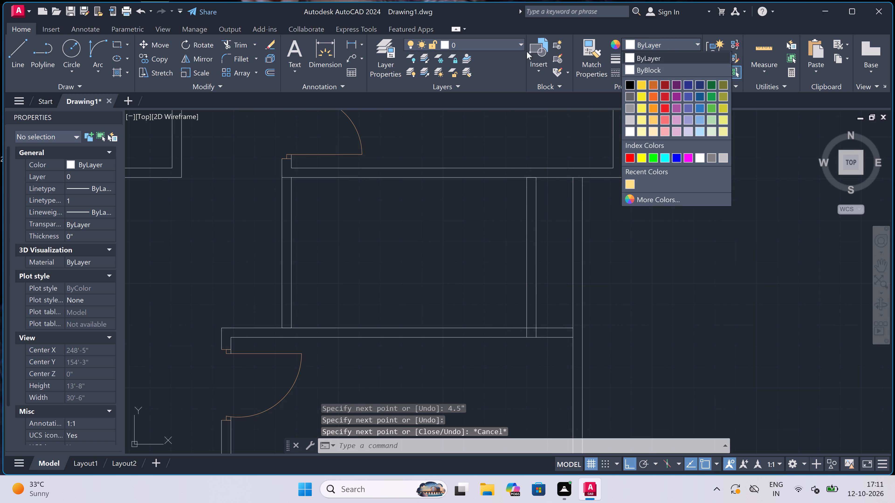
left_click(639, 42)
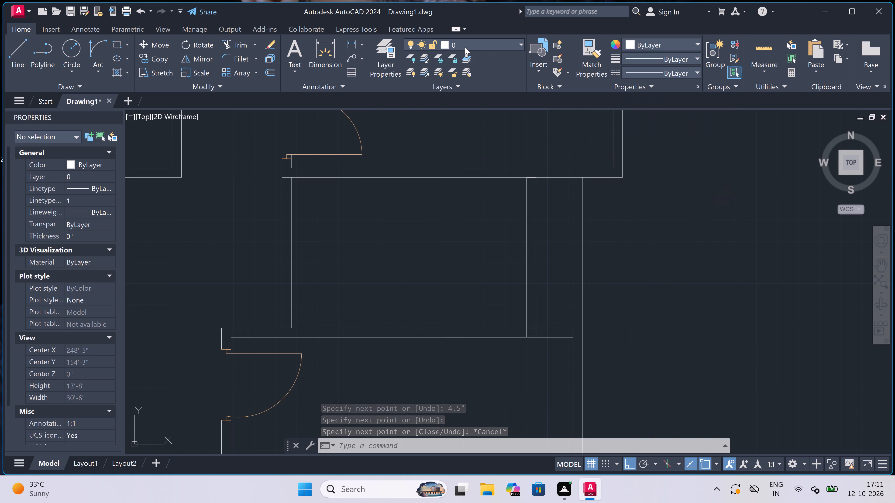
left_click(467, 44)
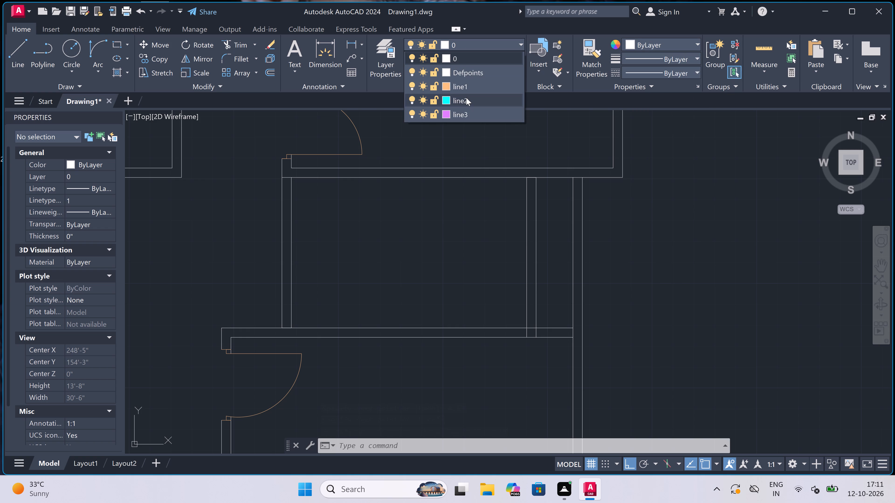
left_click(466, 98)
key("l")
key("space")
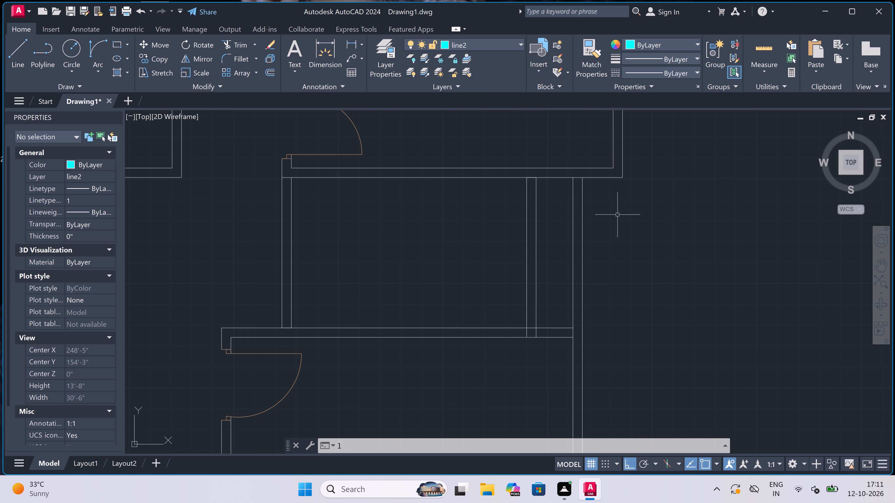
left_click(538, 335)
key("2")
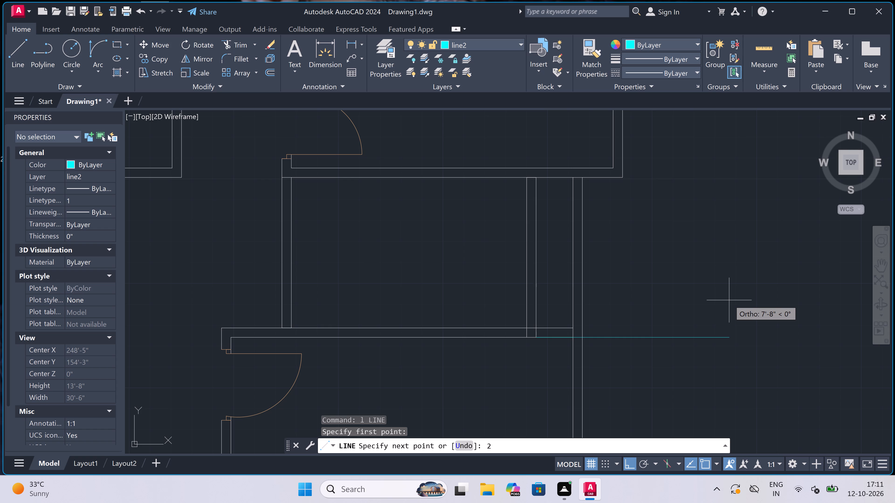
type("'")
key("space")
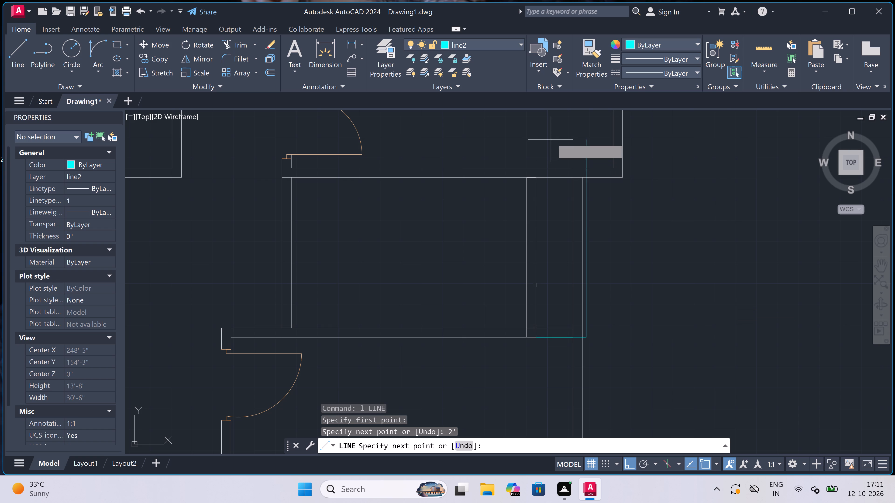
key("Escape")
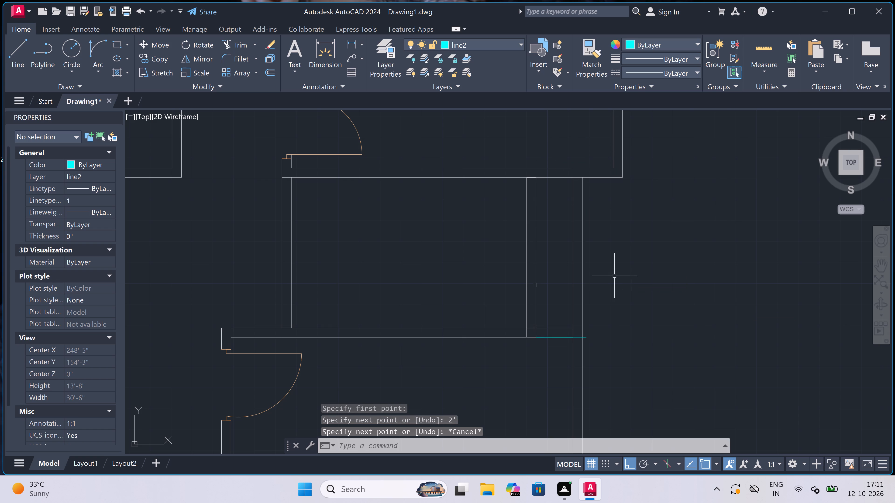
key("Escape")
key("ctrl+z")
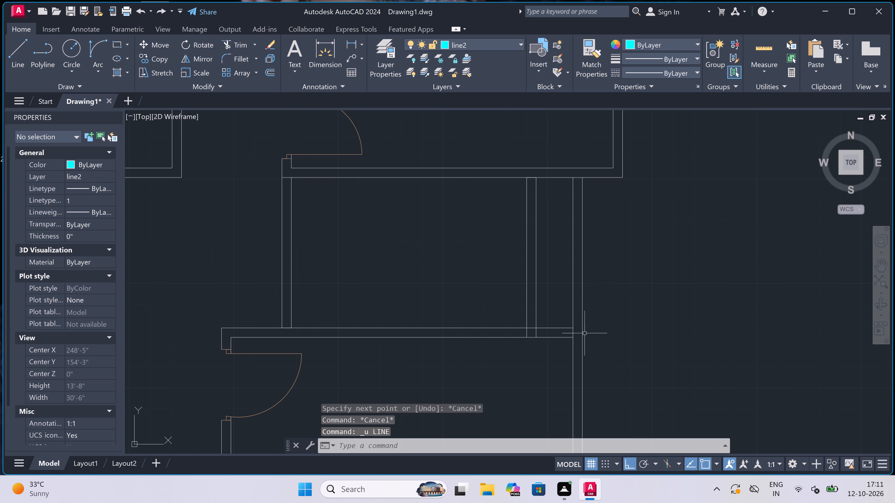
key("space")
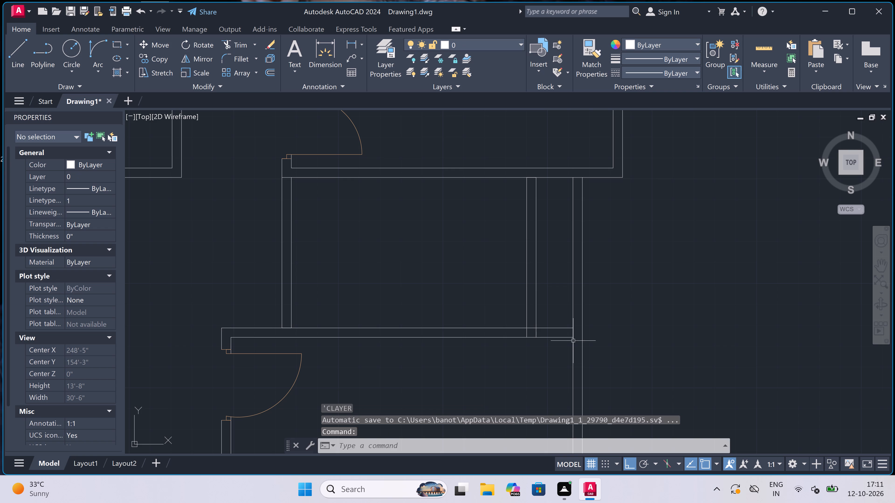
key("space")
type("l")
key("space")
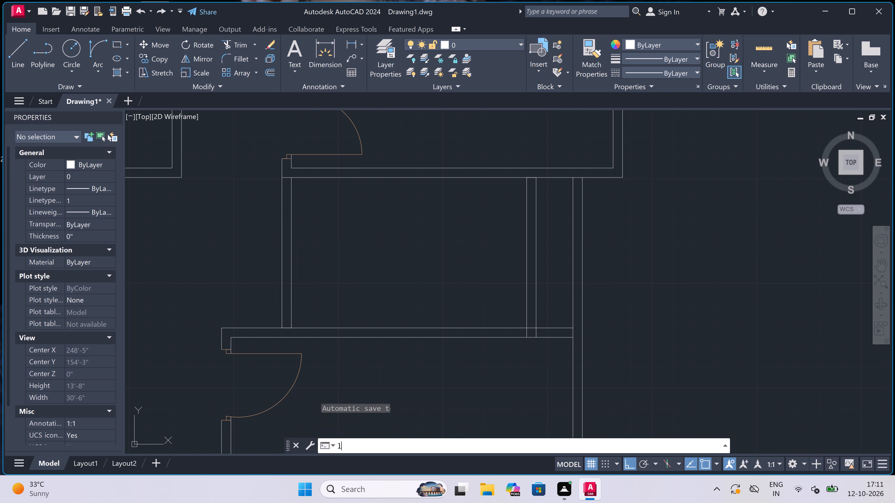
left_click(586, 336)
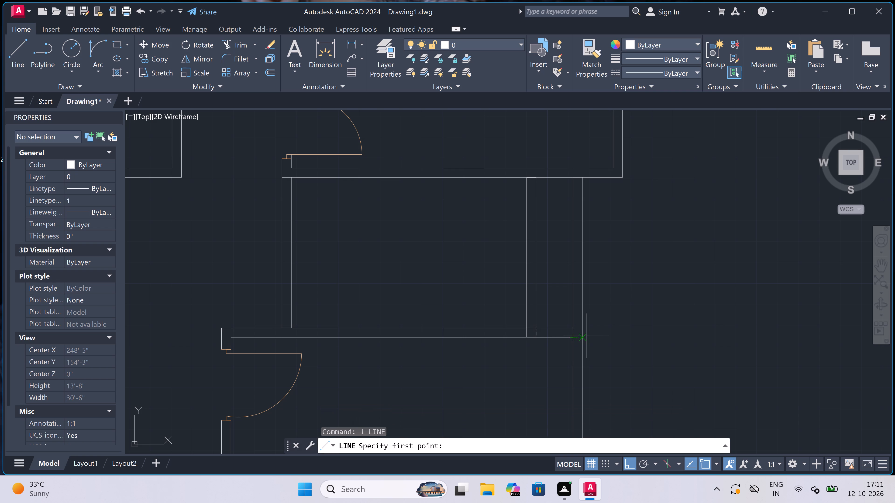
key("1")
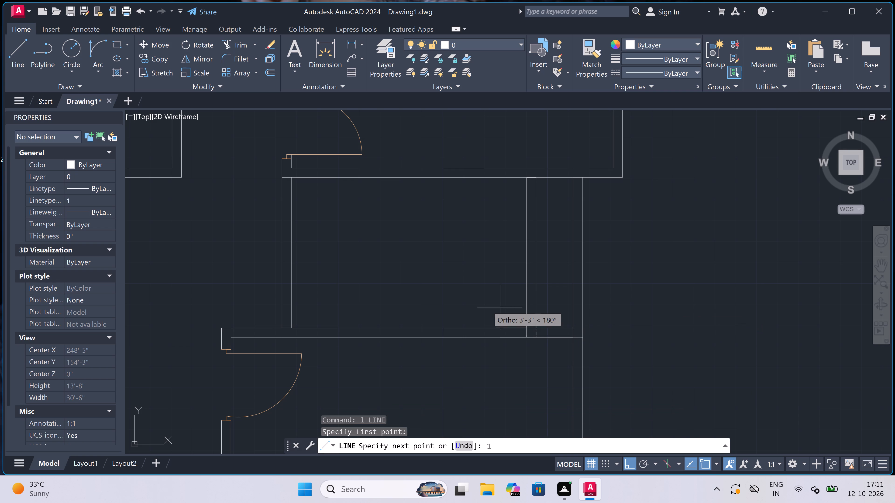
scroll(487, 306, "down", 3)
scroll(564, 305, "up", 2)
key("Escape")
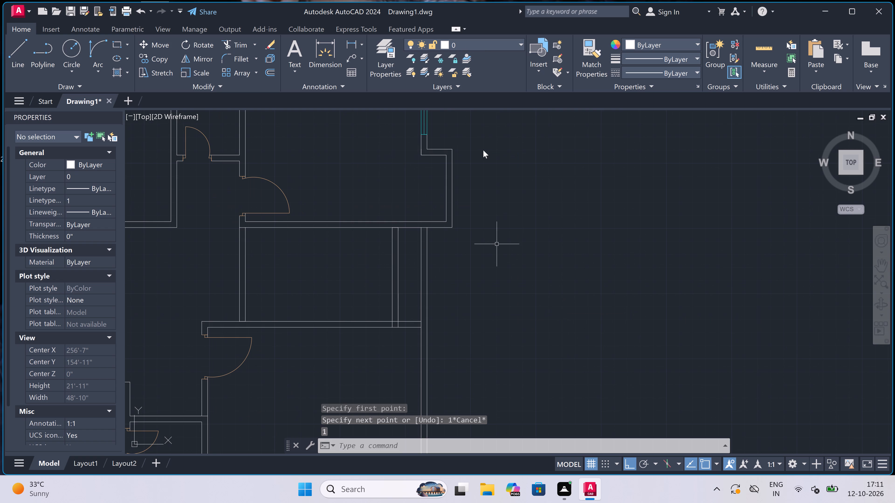
Draw the frame's inner line on layer line2: 2" plus 2' out from the small room's facade wall, up, and back to the upper room's outer corner.
left_click(472, 45)
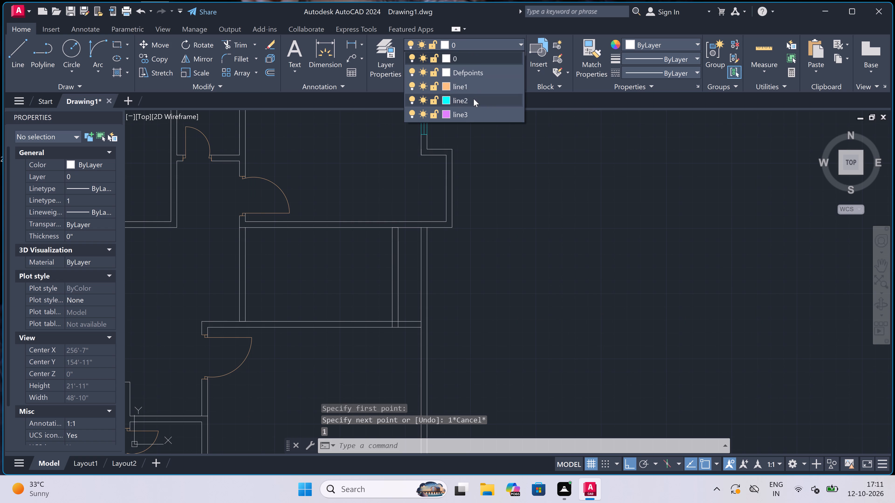
left_click(474, 99)
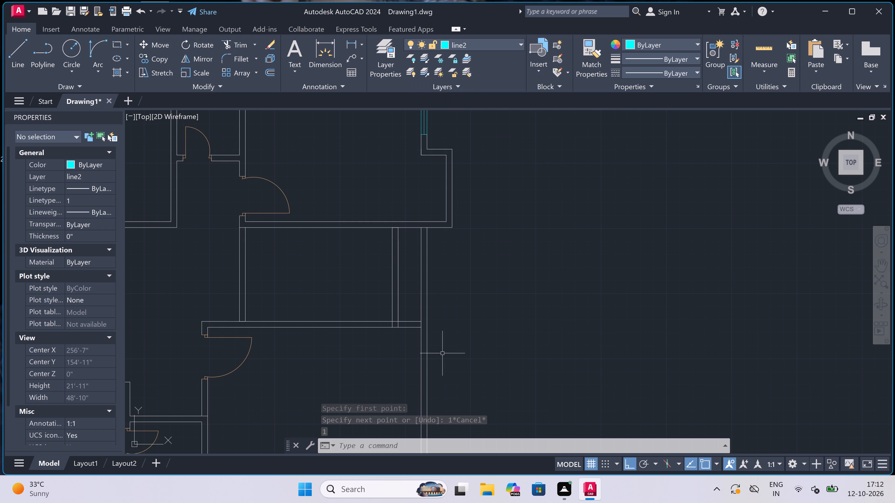
key("l")
key("space")
scroll(419, 323, "up", 1)
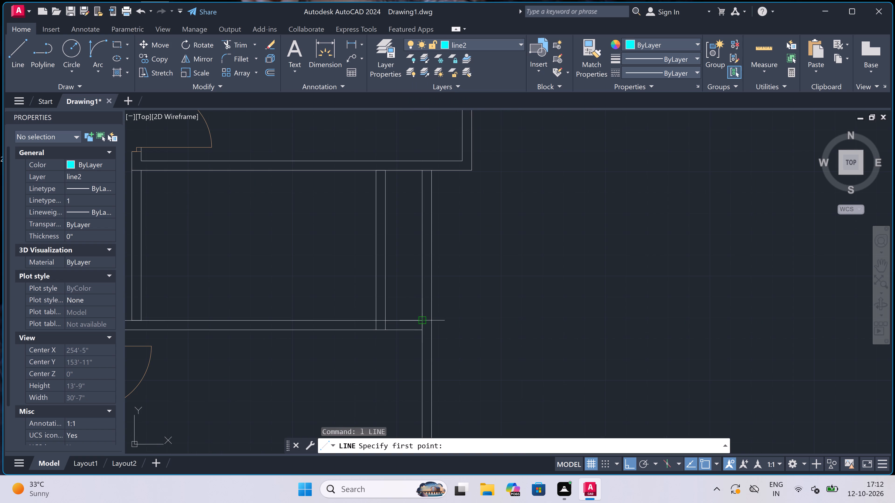
left_click(434, 319)
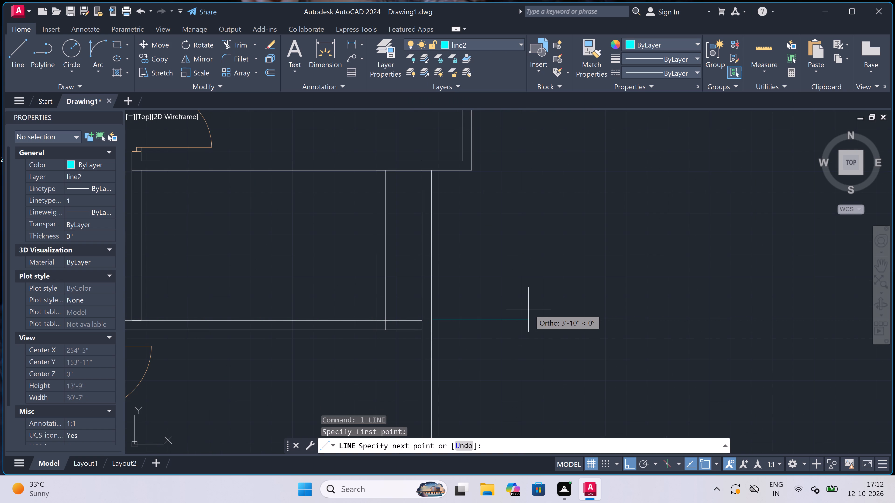
type("2")
key("space")
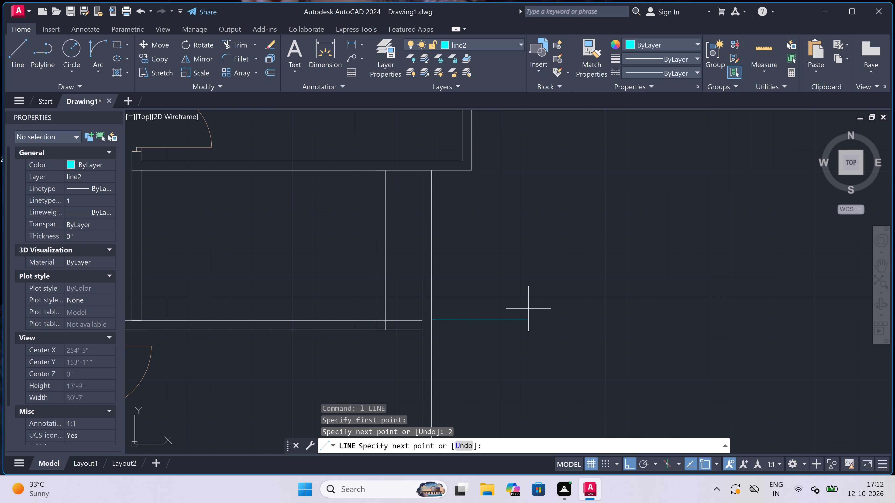
key("BackSpace")
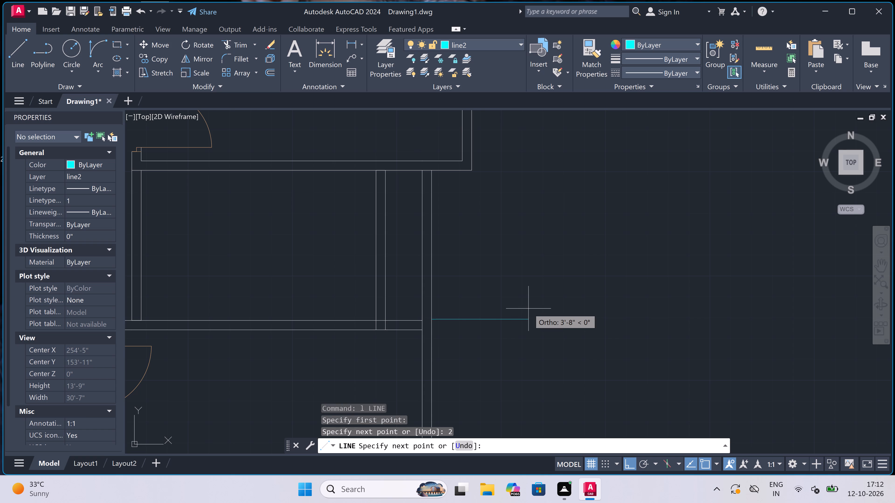
type("2'")
key("space")
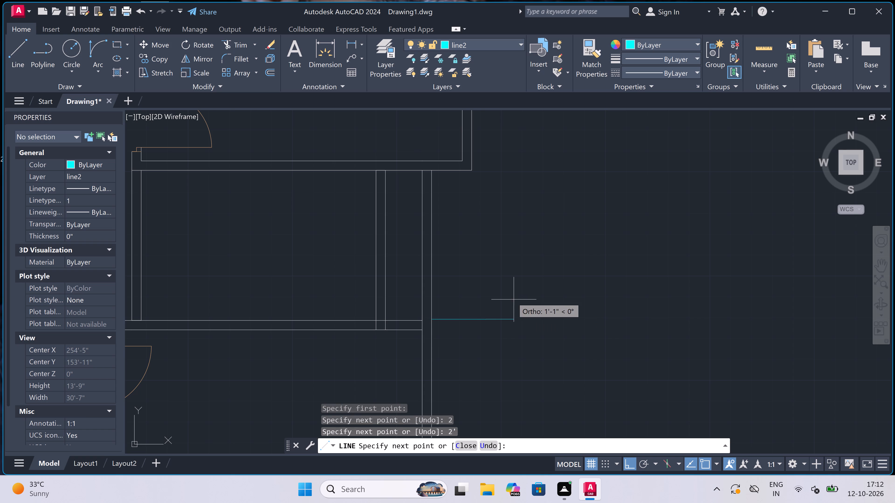
scroll(490, 146, "up", 4)
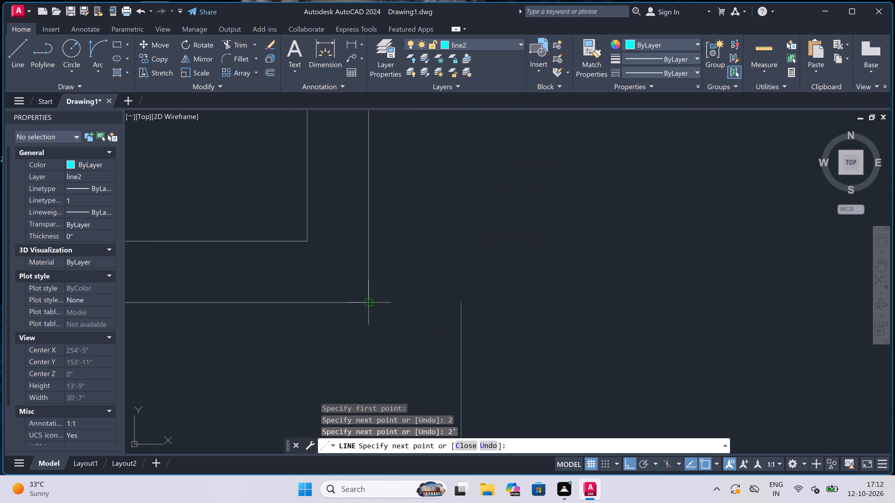
left_click(464, 304)
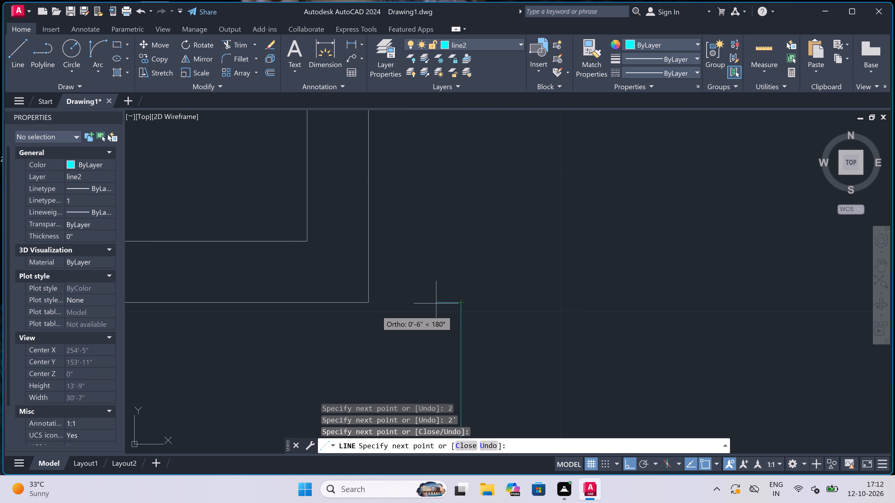
left_click(366, 304)
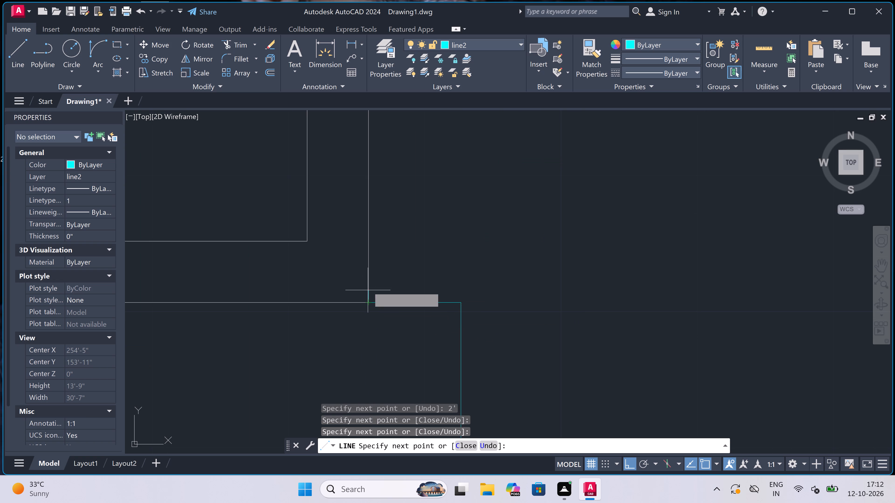
Draw the frame's second line 1" outside the first, from the upper room's outer corner around and back to the facade wall.
type("1\"")
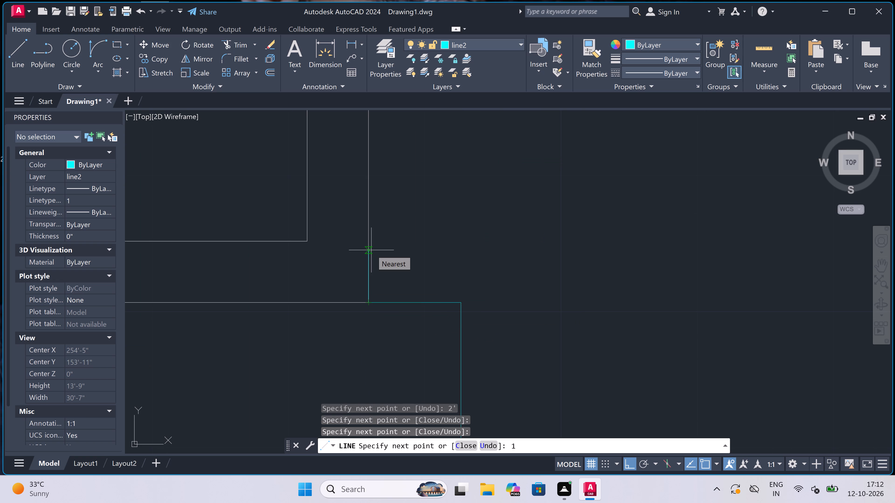
key("space")
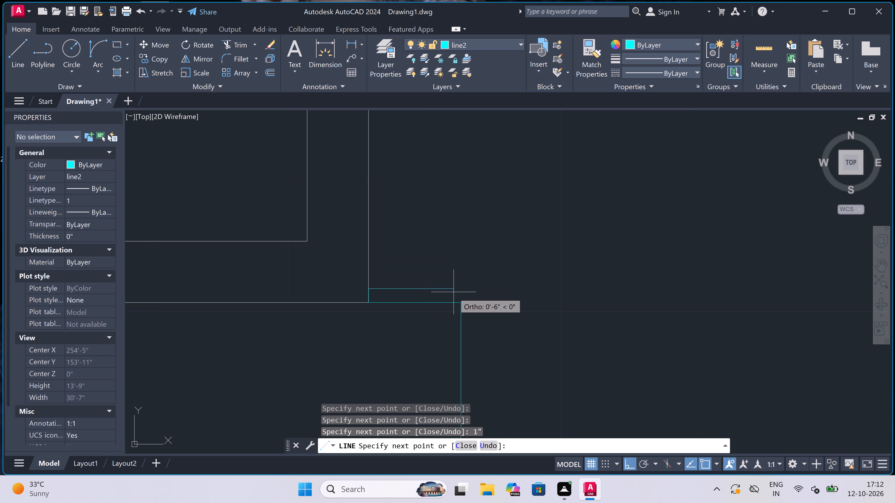
left_click(463, 292)
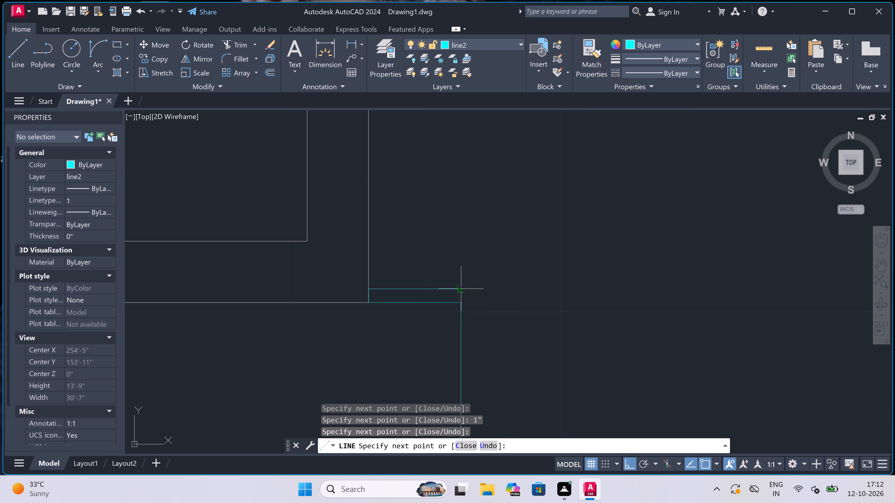
type("1\"")
key("space")
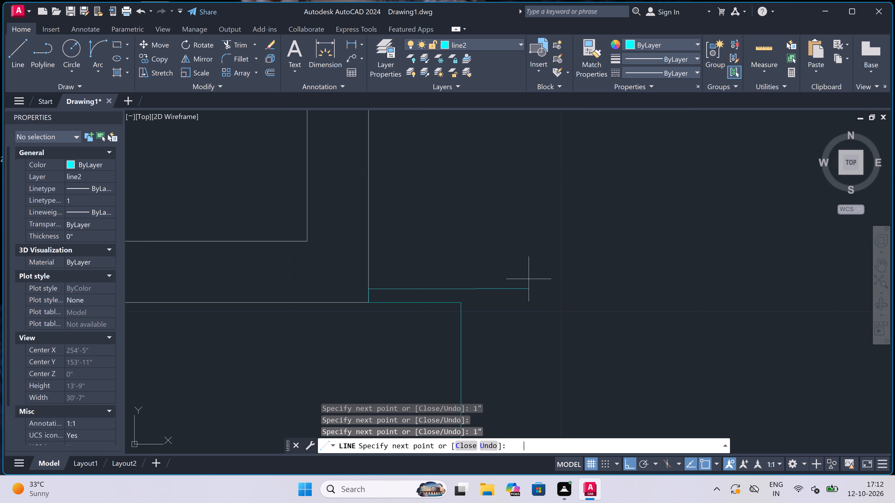
scroll(516, 288, "down", 5)
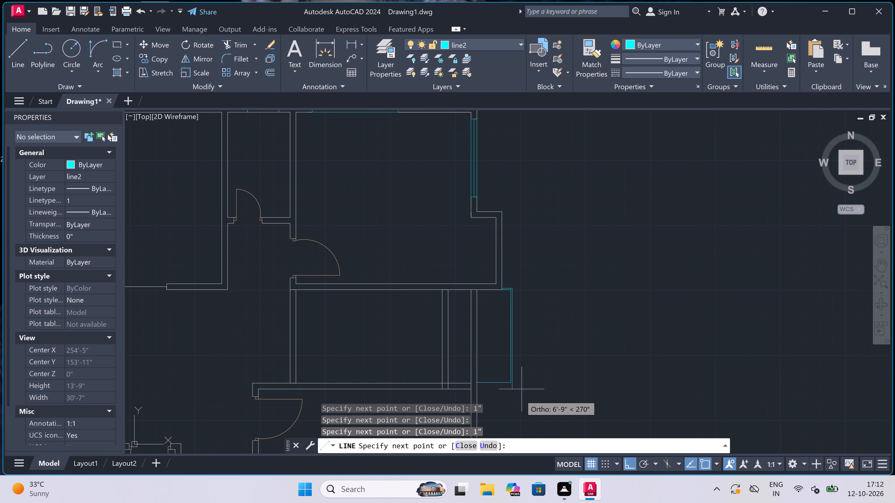
scroll(513, 400, "up", 2)
scroll(502, 366, "up", 2)
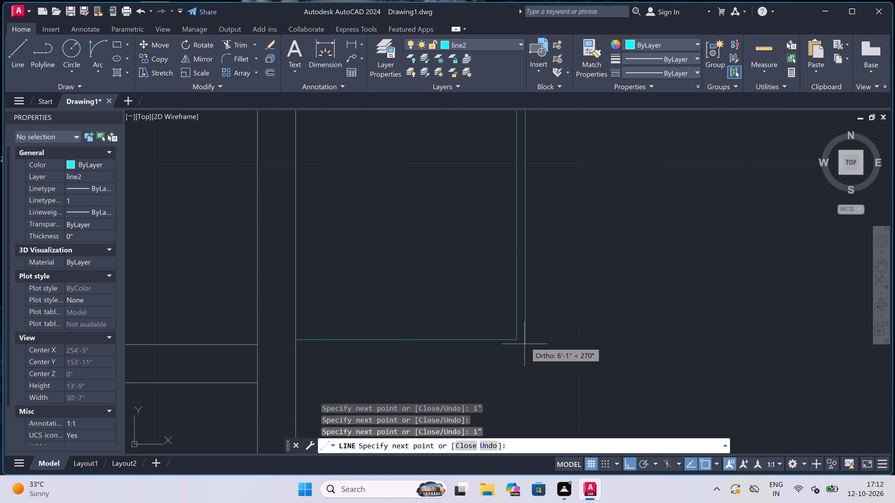
scroll(521, 341, "up", 2)
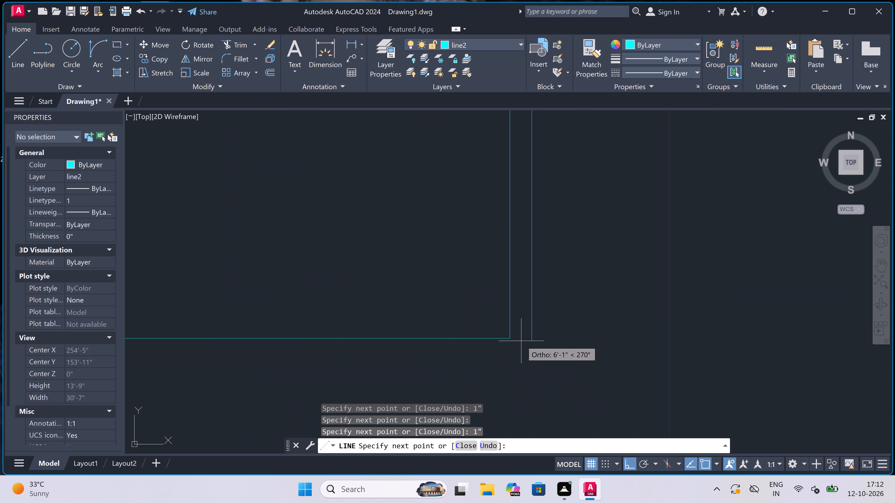
left_click(533, 339)
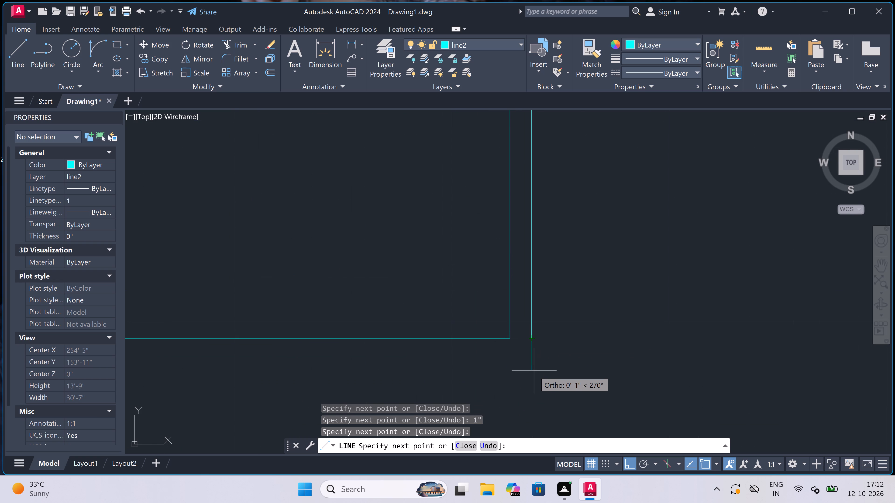
type("1\"")
key("space")
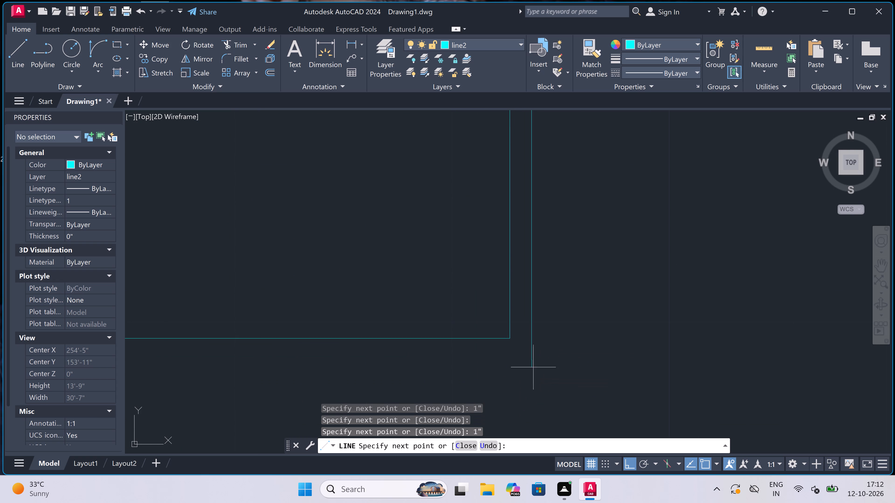
scroll(533, 358, "down", 2)
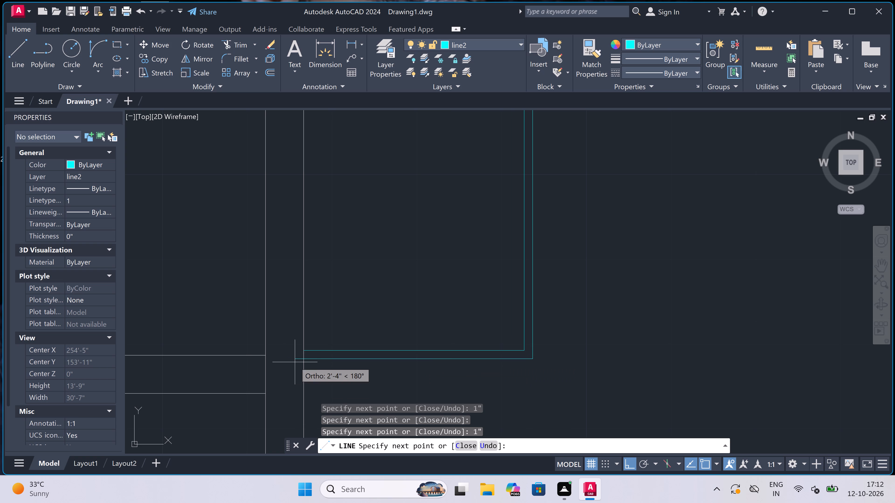
left_click(303, 360)
scroll(449, 337, "down", 1)
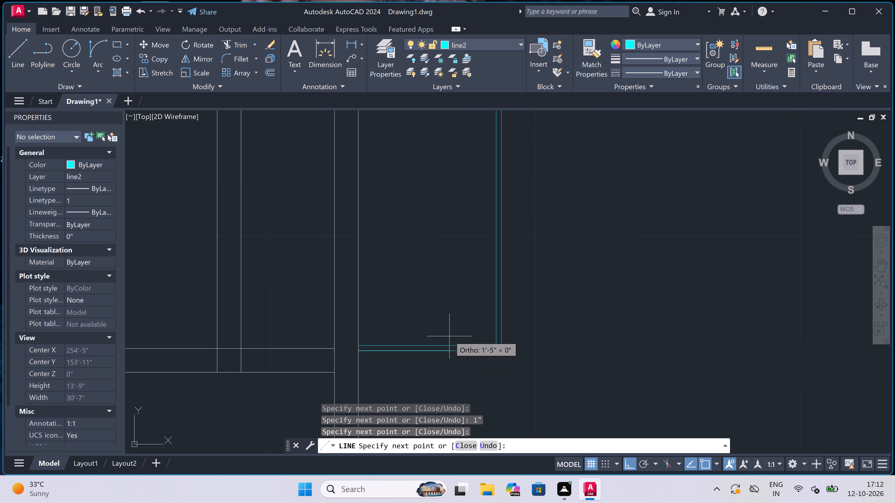
key("Escape")
scroll(451, 334, "down", 4)
scroll(413, 356, "up", 3)
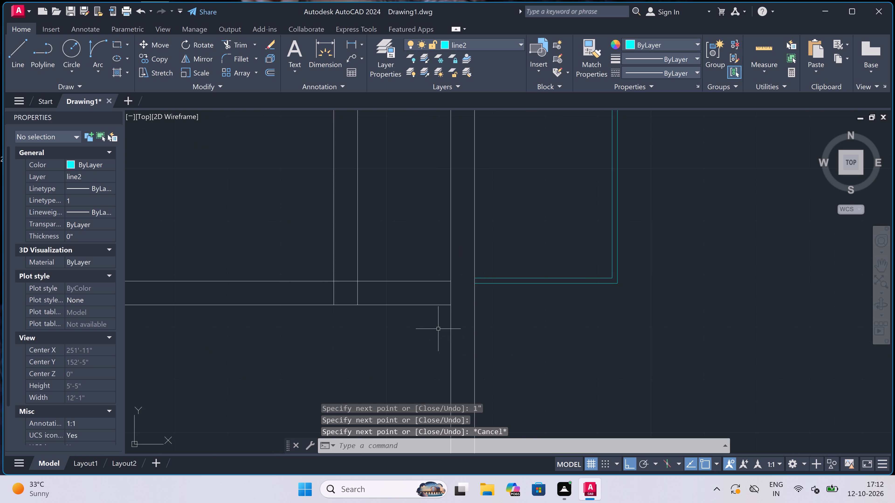
Extend the upper face of the small room's lower wall to the outer line of the facade wall.
key("e")
key("x")
key("space")
left_click(439, 287)
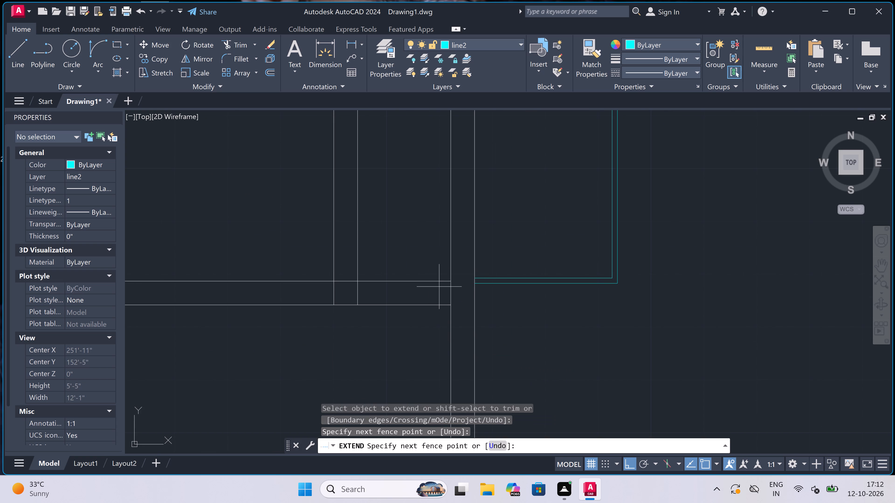
left_click(442, 253)
key("Escape")
Trim the partition lines and the inner facade line where they cross the thickness of the small room's lower wall.
type("tr")
key("space")
left_click(272, 300)
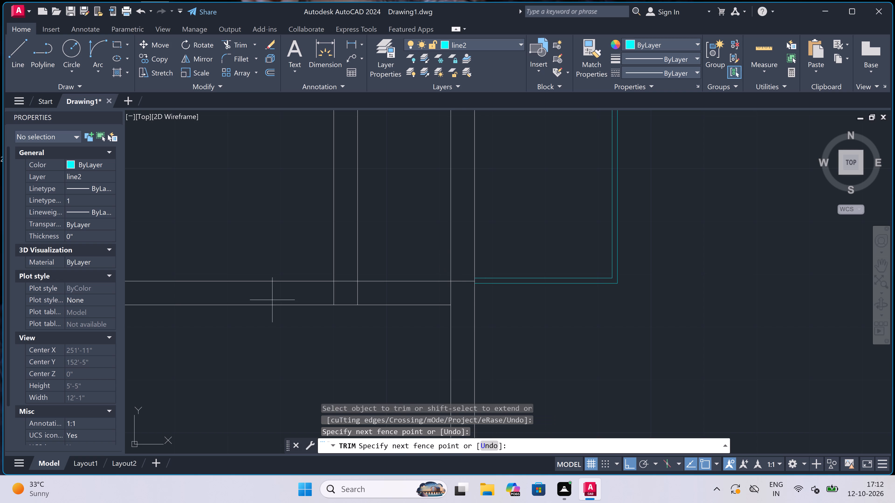
left_click(456, 290)
scroll(455, 295, "down", 3)
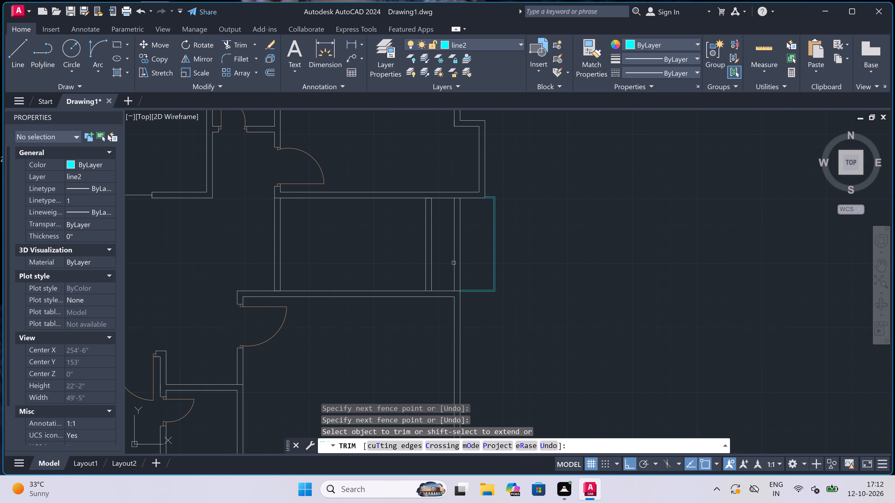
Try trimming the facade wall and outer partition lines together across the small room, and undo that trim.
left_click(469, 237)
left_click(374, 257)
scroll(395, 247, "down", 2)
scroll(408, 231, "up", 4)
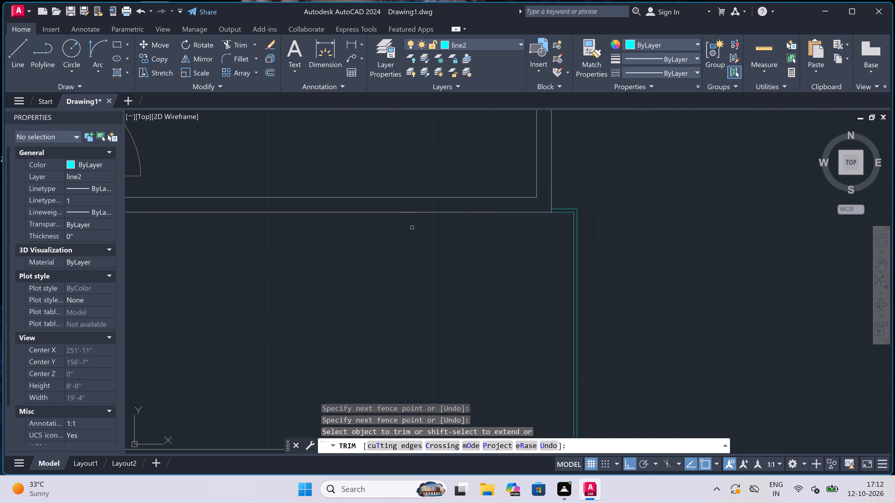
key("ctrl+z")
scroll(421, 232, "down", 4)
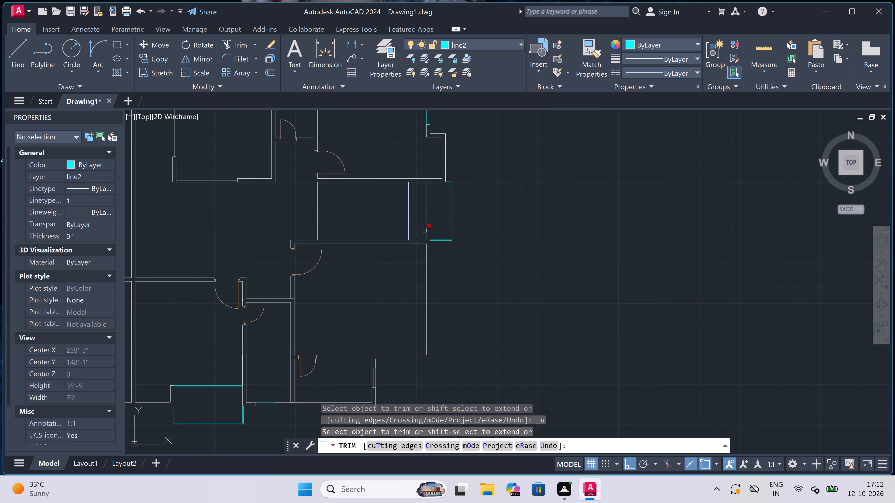
Trim away both facade wall lines between the small room's upper and lower walls, keeping the partition.
left_click(425, 231)
left_click(429, 223)
scroll(410, 179, "up", 3)
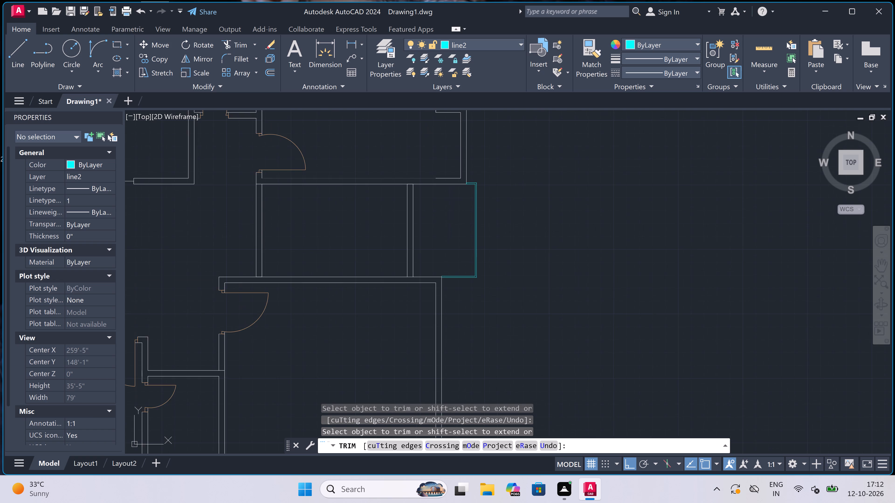
Erase the short layer 0 line closing the top end of the small room's outer partition.
scroll(410, 194, "up", 3)
key("Escape")
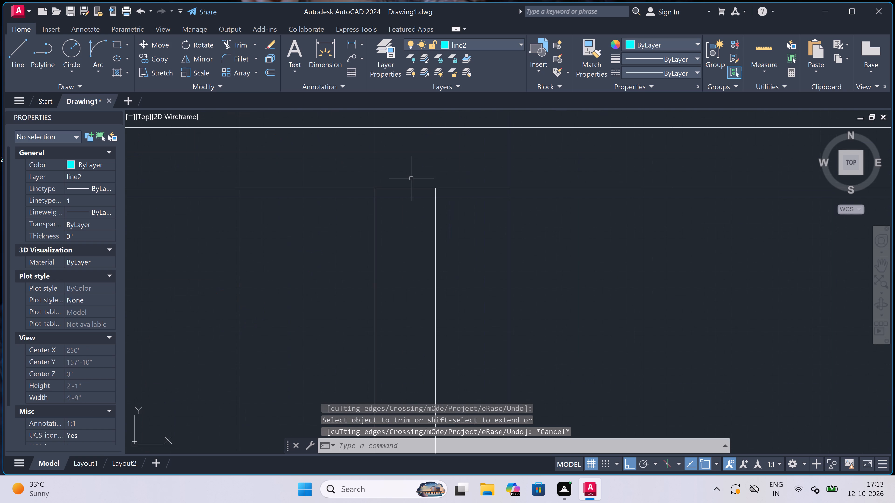
left_click(411, 187)
key("Delete")
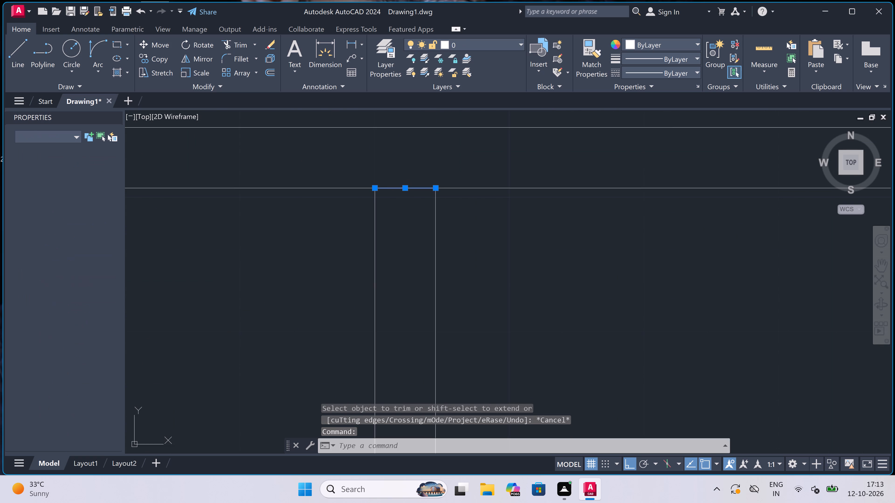
scroll(412, 188, "down", 5)
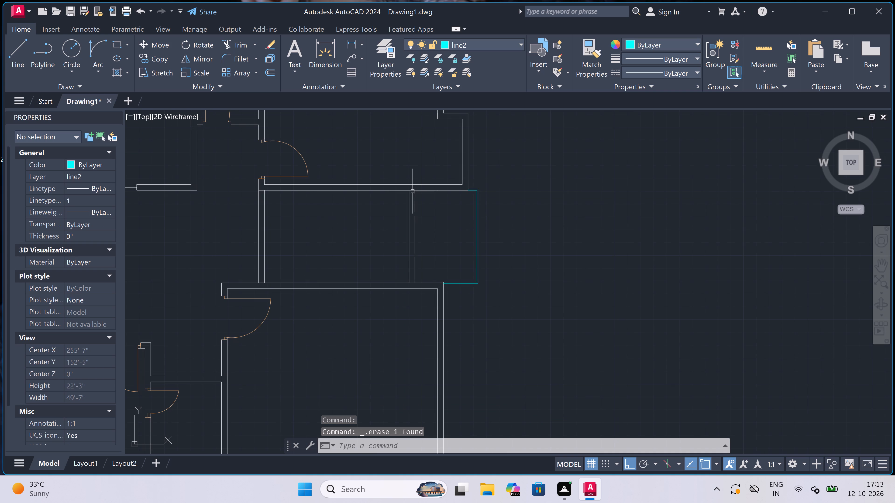
Trim the upper wall's face between the two partition lines to open the junction at the partition's top end.
key("t")
key("r")
key("space")
scroll(409, 190, "up", 3)
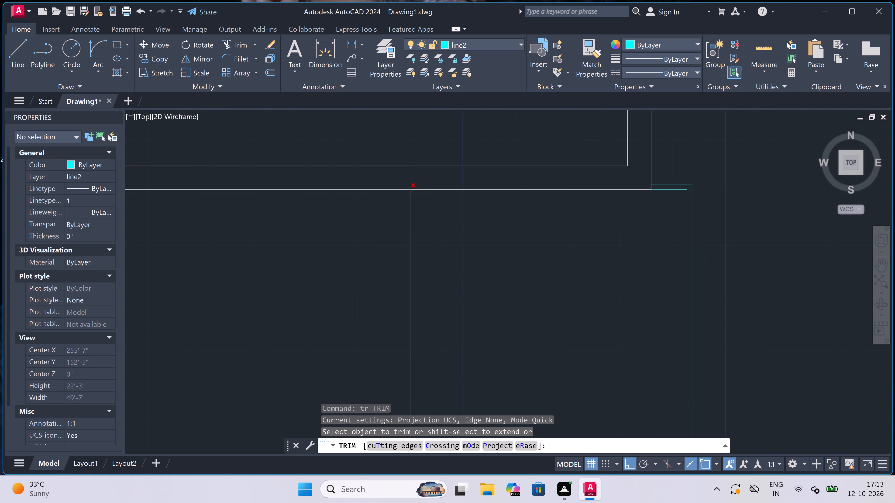
double_click(421, 180)
scroll(424, 197, "down", 3)
scroll(426, 193, "up", 2)
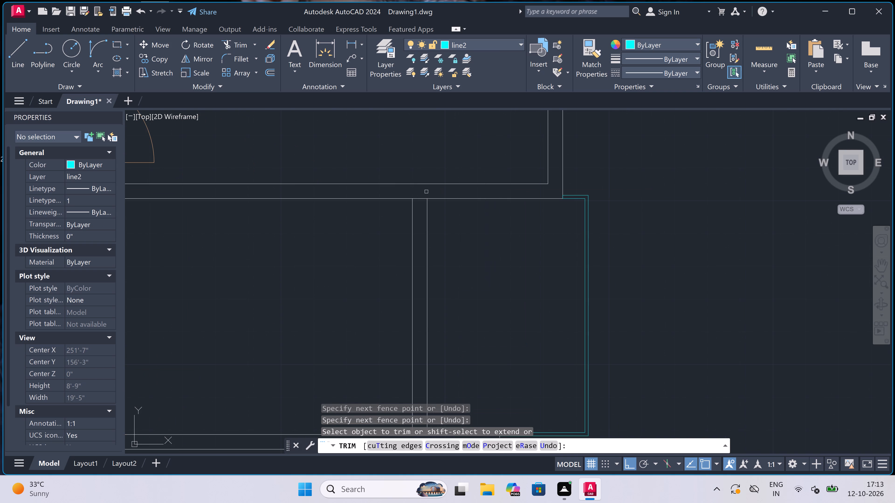
scroll(421, 196, "up", 3)
left_click(420, 193)
left_click(421, 248)
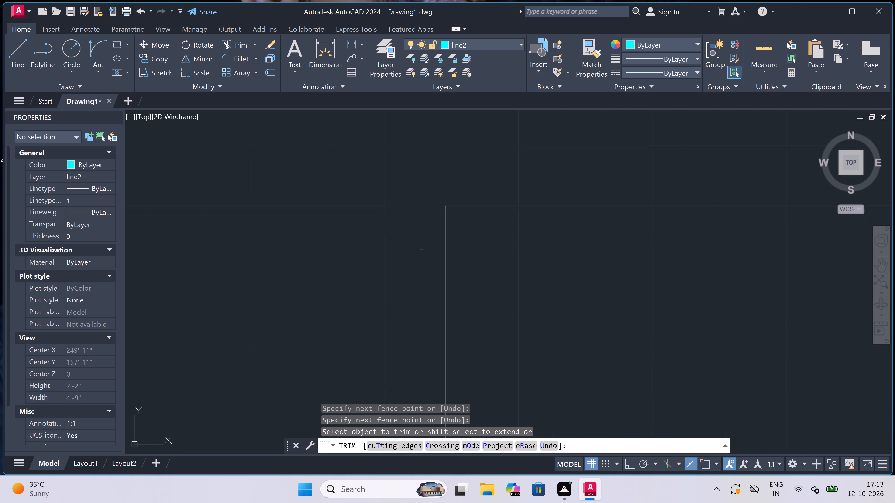
Trim the lower wall's face between the two partition lines to open the junction at the partition's bottom end.
scroll(421, 243, "down", 4)
scroll(417, 263, "down", 4)
scroll(416, 284, "up", 2)
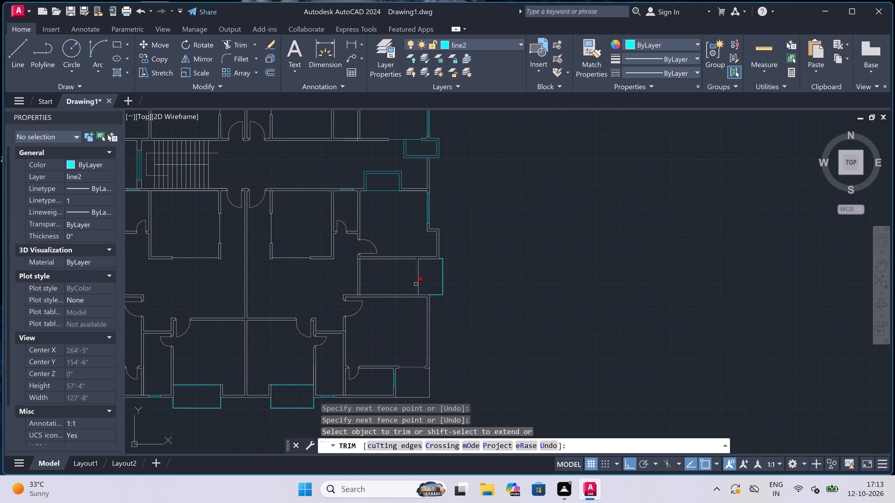
scroll(416, 284, "up", 1)
scroll(417, 323, "up", 4)
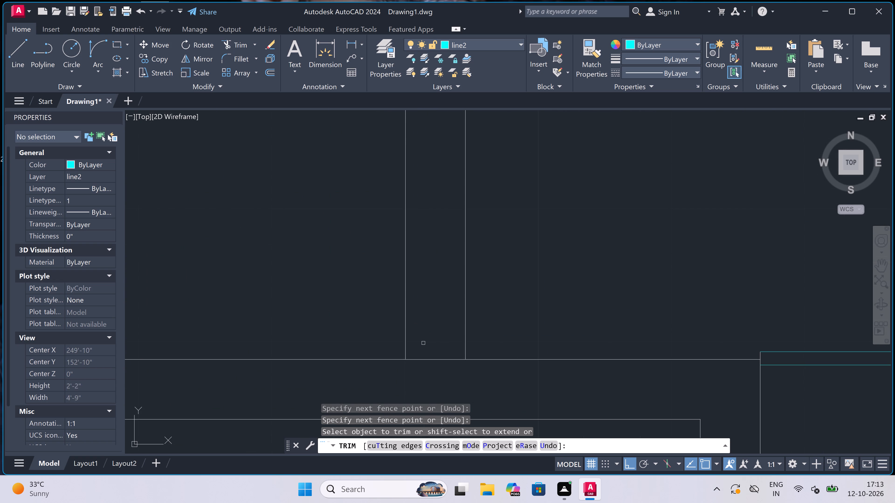
left_click_drag(431, 365, 434, 362)
left_click(436, 334)
scroll(434, 309, "down", 4)
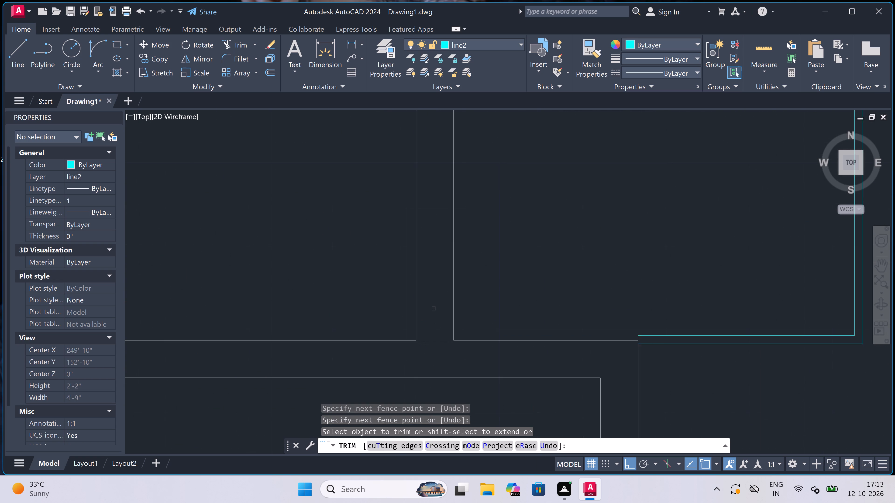
scroll(434, 309, "down", 1)
scroll(507, 320, "up", 3)
scroll(474, 322, "up", 2)
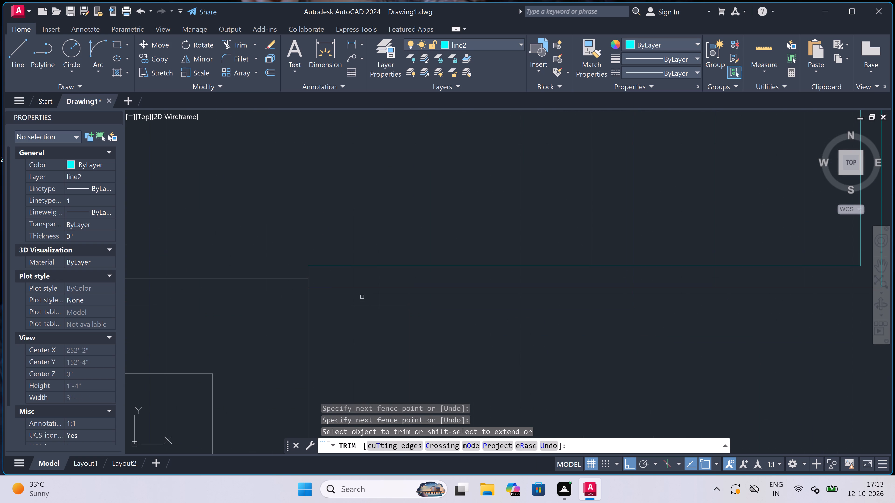
key("Escape")
Move the cyan frame's two long bottom lines down so the inner one aligns with the lower wall's upper face.
scroll(367, 289, "down", 2)
left_click(422, 267)
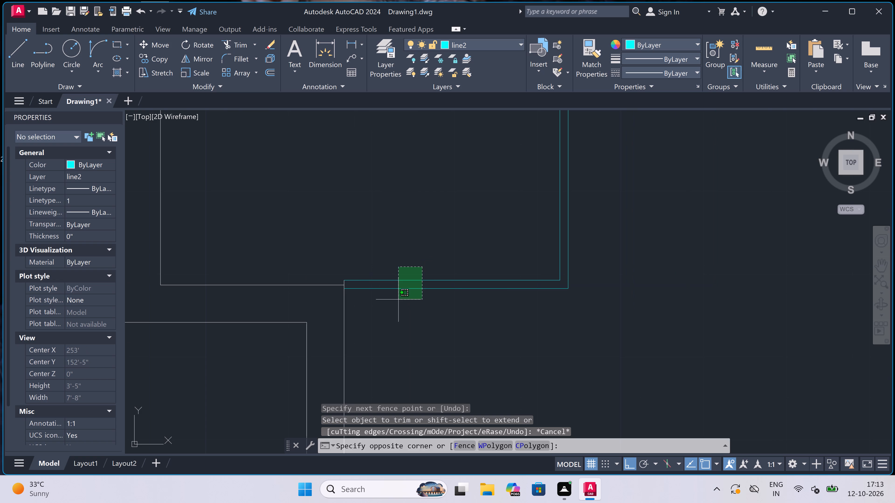
left_click(393, 311)
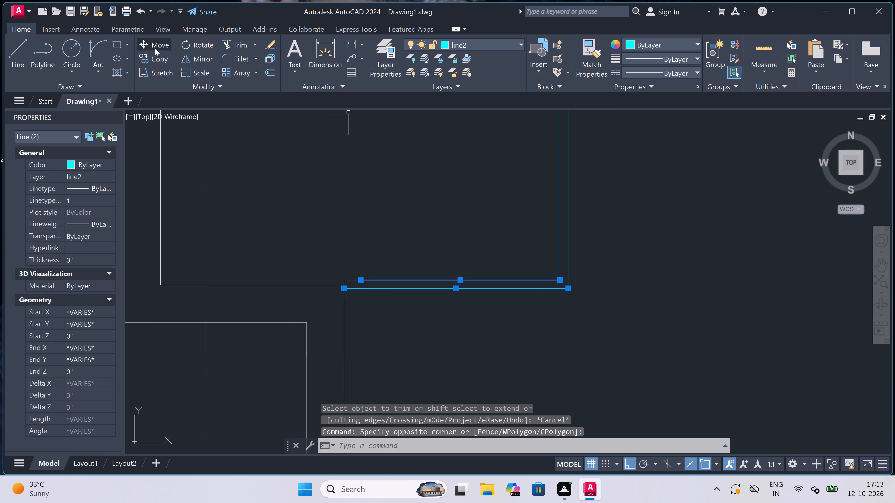
left_click(155, 42)
scroll(327, 311, "up", 1)
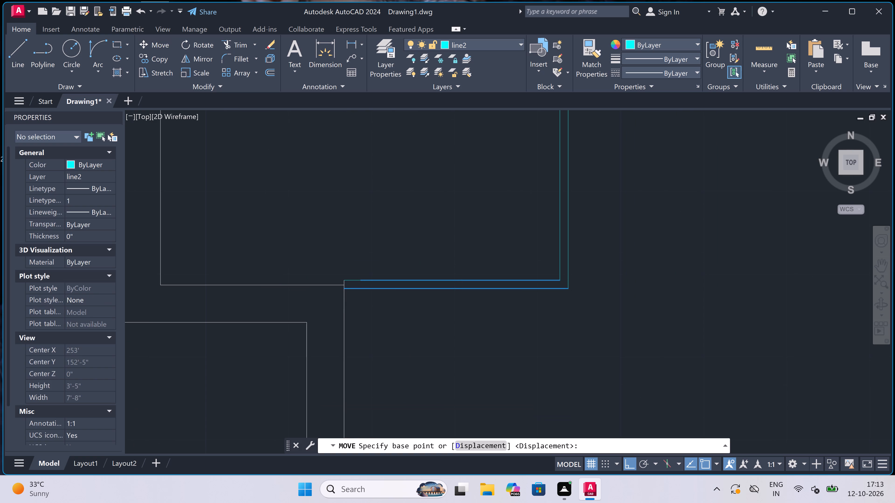
scroll(327, 311, "up", 1)
left_click(373, 234)
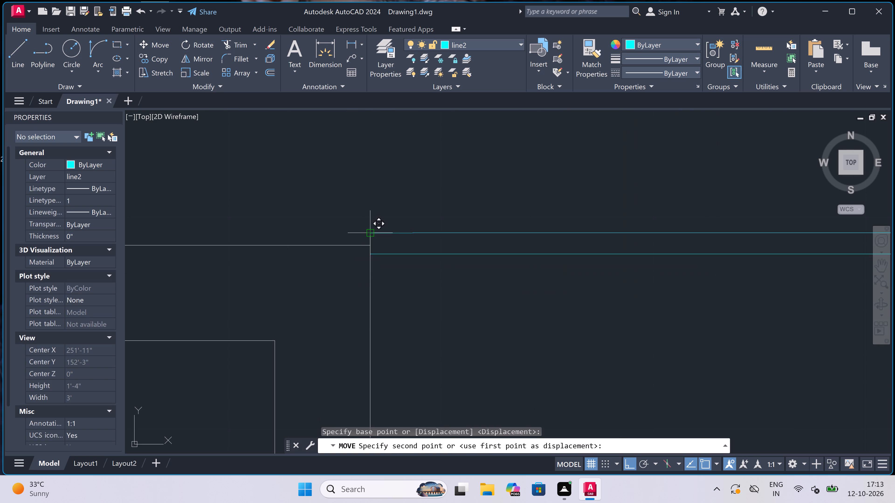
scroll(369, 250, "up", 3)
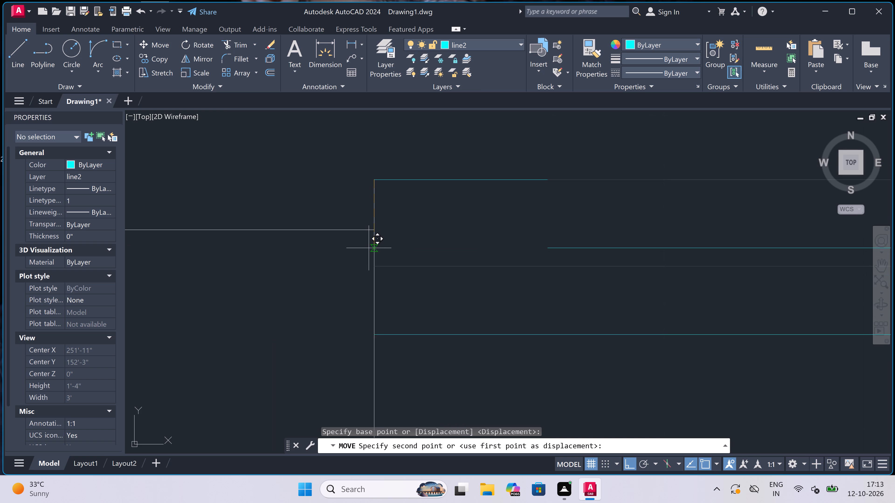
left_click(372, 233)
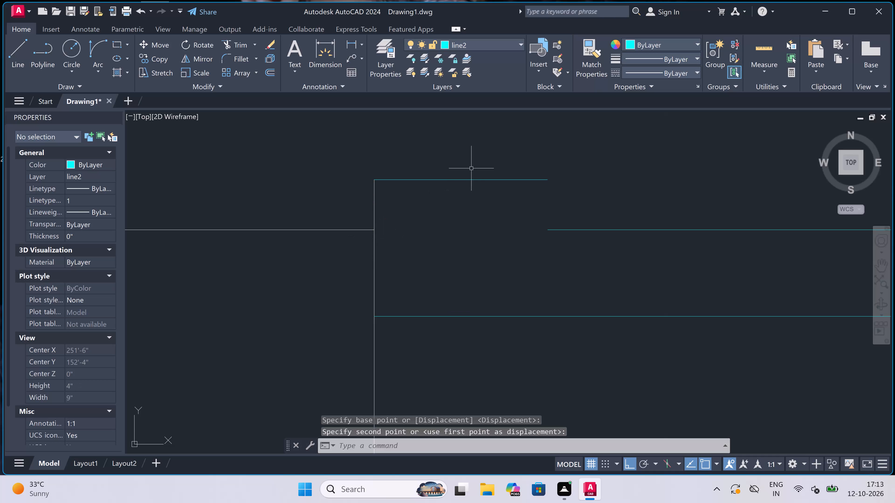
Move the frame's leftover 2" inner segment down to the lower wall's corner, in line with the moved inner line.
left_click(479, 160)
left_click(428, 231)
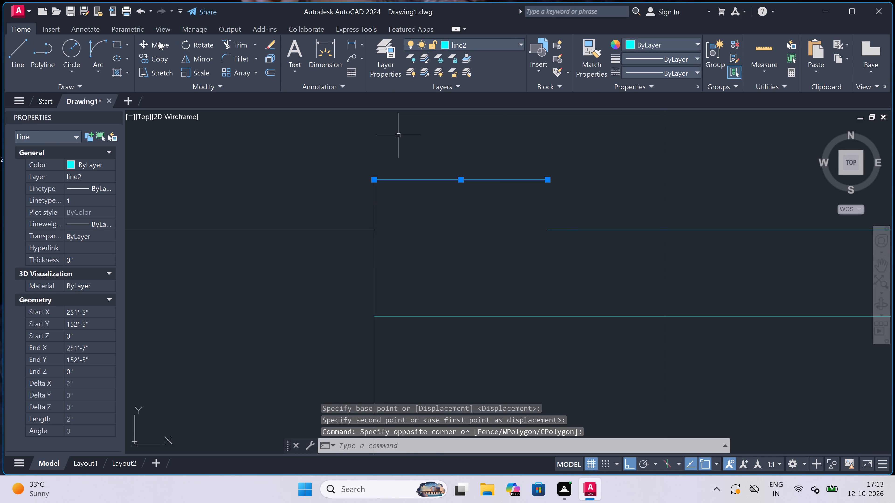
left_click(159, 42)
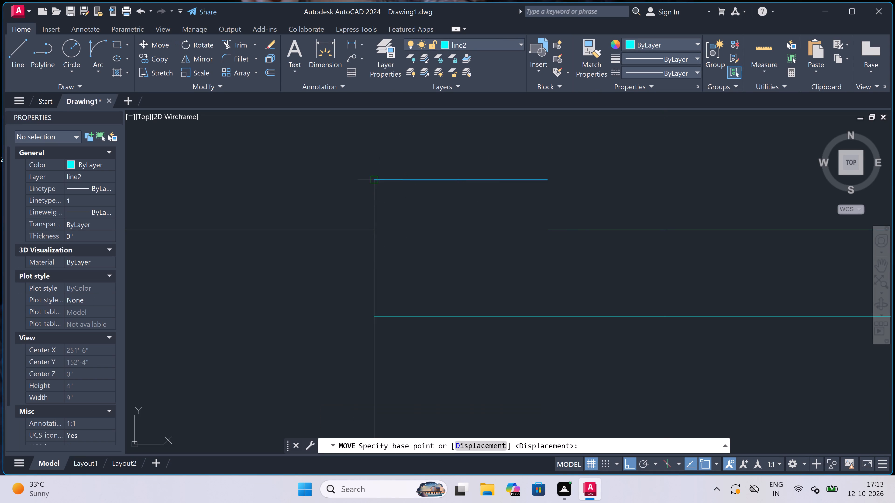
left_click(374, 180)
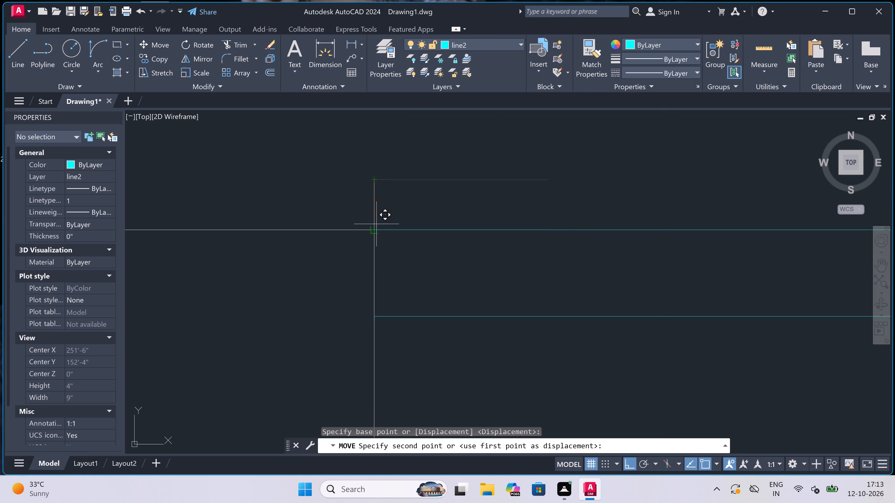
left_click(375, 231)
Trim the facade line stub projecting above the lower wall's corner at the frame.
key("t")
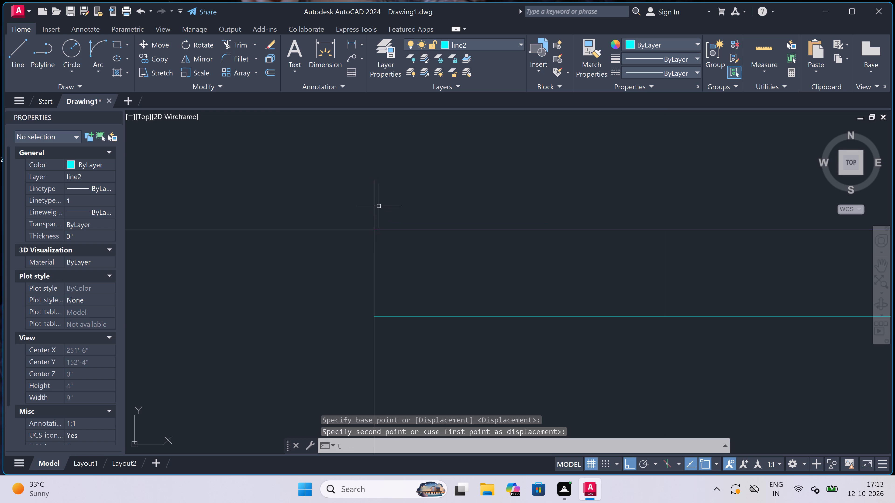
key("r")
key("space")
left_click(377, 197)
left_click(351, 207)
scroll(353, 205, "down", 4)
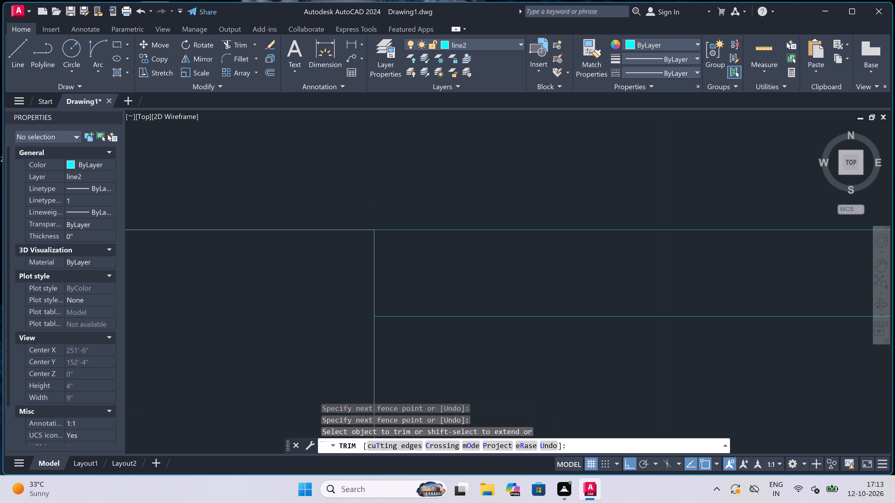
scroll(353, 205, "down", 1)
scroll(616, 196, "up", 3)
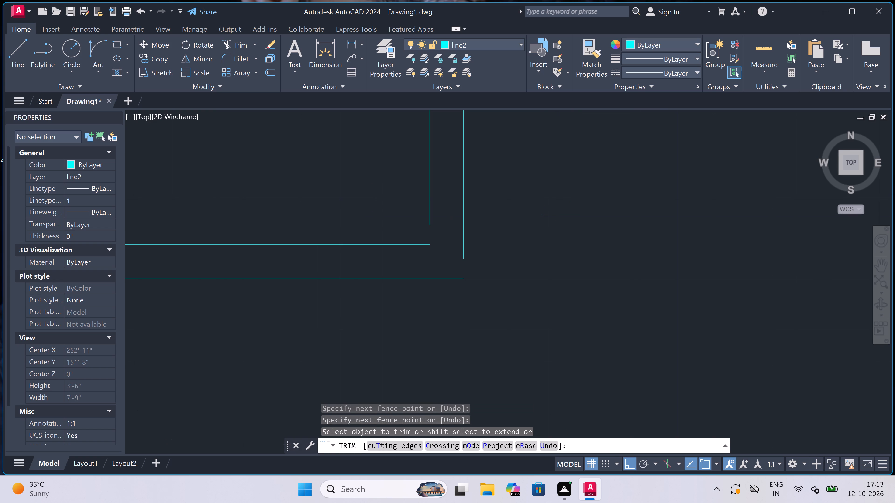
key("Escape")
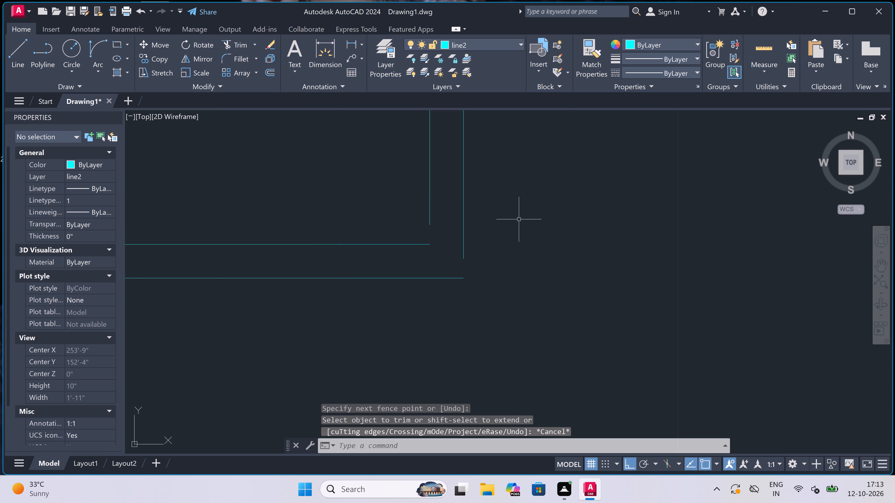
Extend the frame's two vertical cyan lines down to meet its moved bottom lines.
key("e")
key("x")
key("space")
left_click(363, 200)
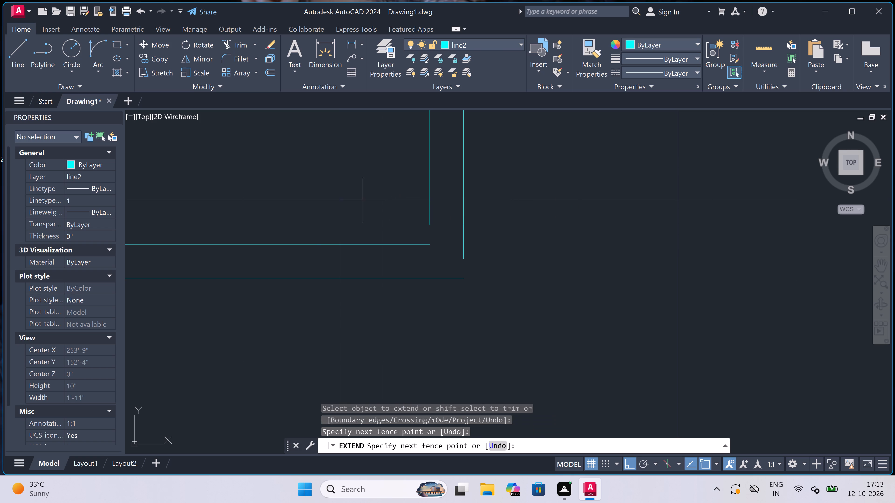
left_click(554, 201)
scroll(534, 211, "down", 4)
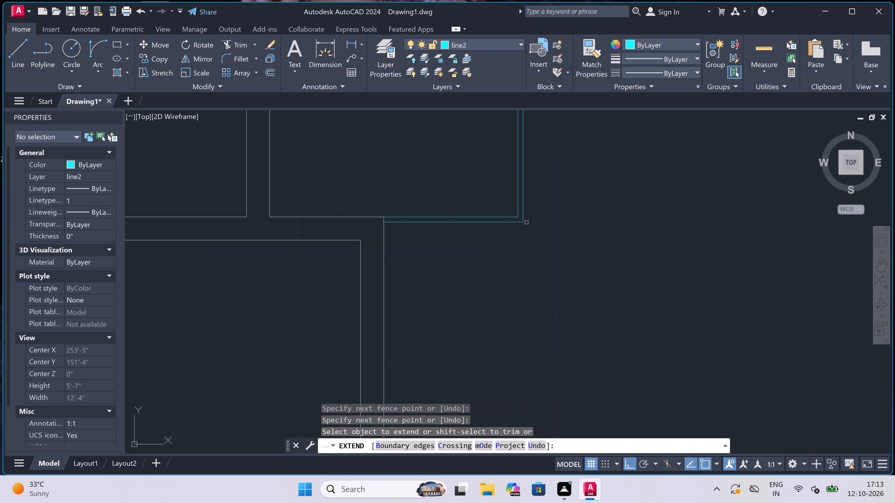
key("Escape")
scroll(472, 239, "down", 4)
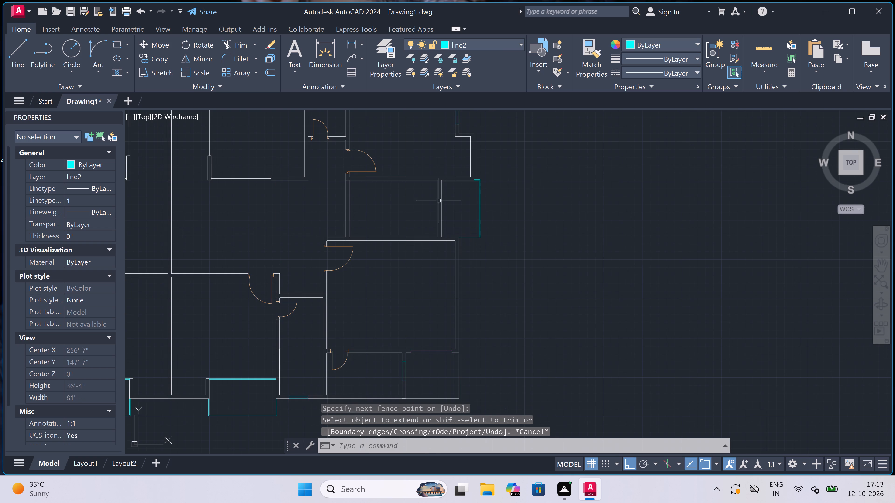
Make line1 the current layer.
left_click(462, 41)
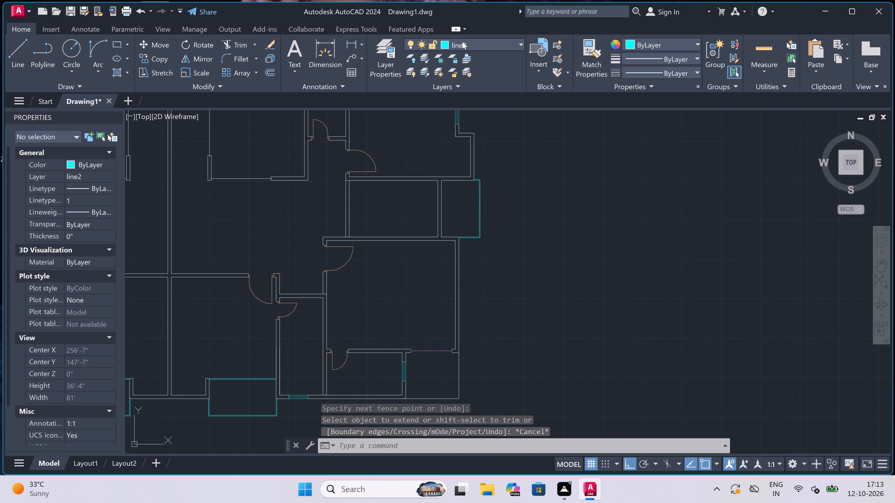
left_click(469, 86)
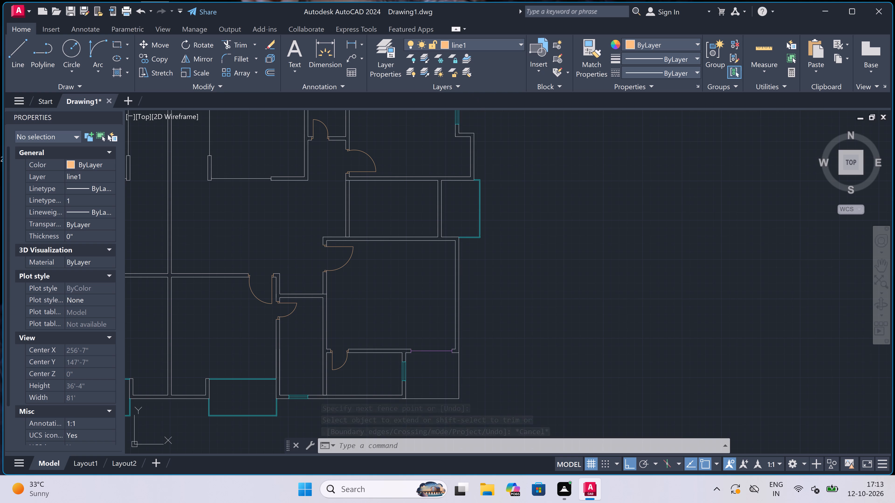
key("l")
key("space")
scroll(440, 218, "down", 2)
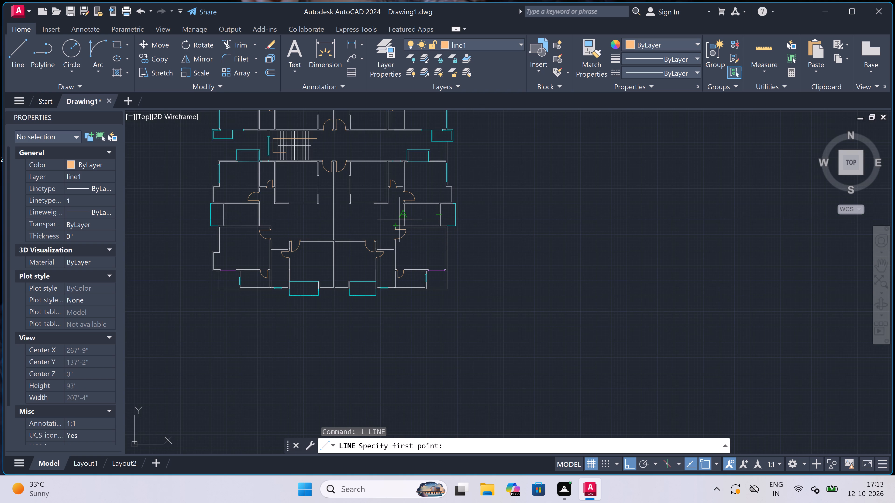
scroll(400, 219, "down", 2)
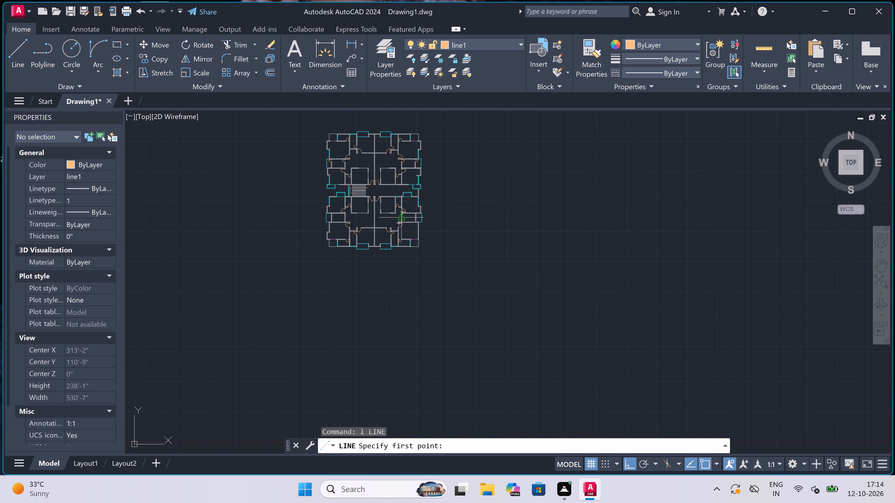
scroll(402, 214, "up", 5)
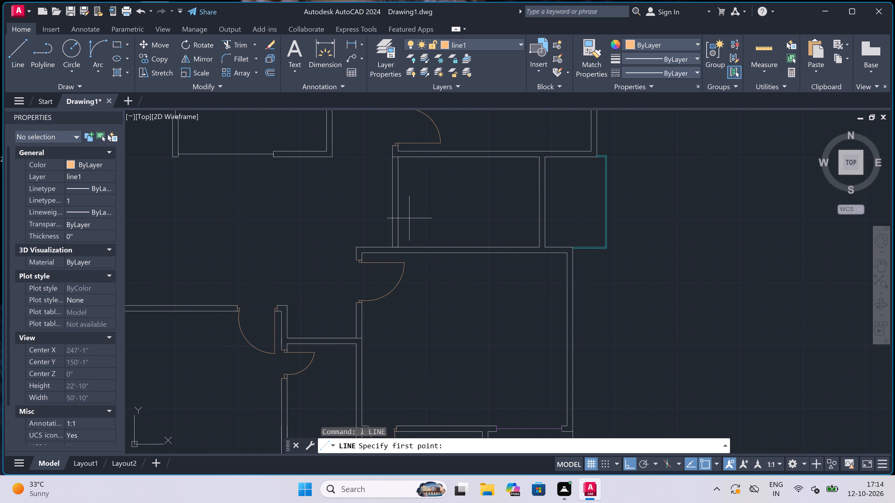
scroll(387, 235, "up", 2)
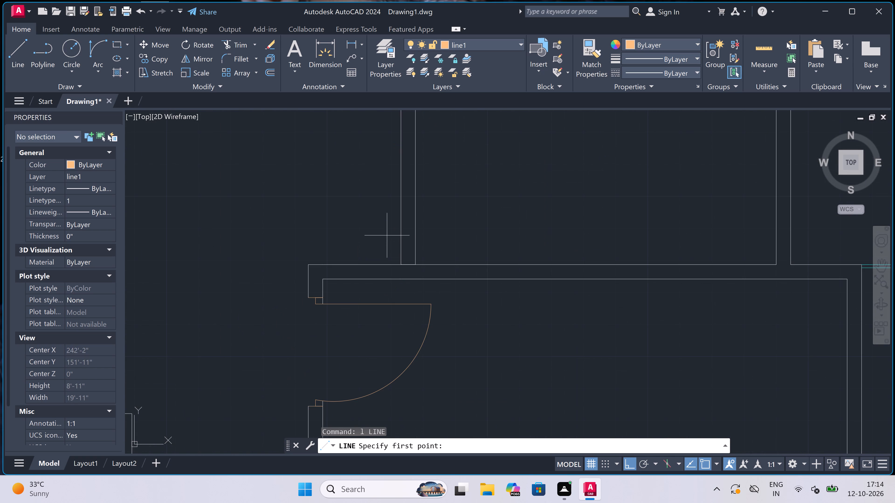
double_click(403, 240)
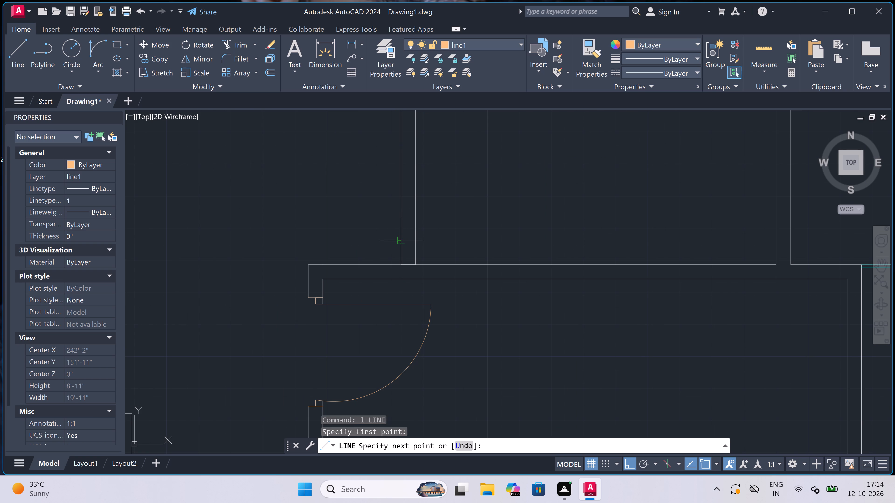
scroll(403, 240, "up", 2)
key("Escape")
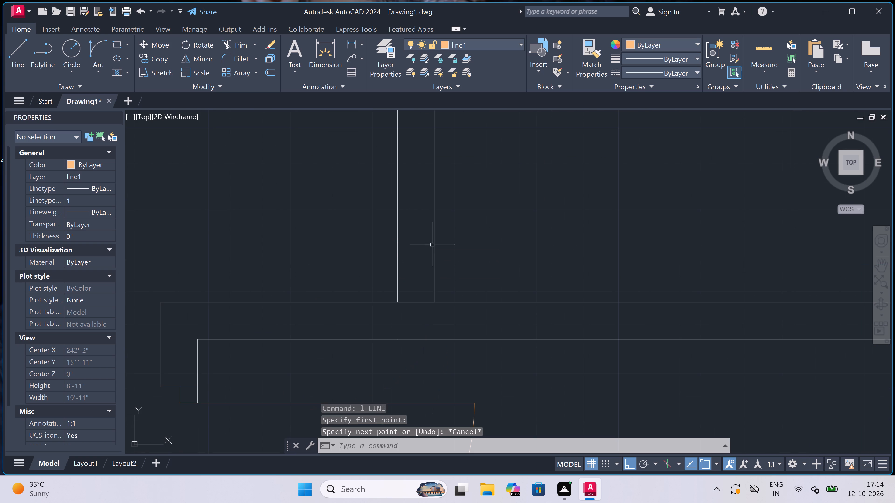
Draw the lower door jamb across the small east room's inner partition, with a 2" stop up from its midpoint and a 2' leaf into the room.
key("space")
left_click_drag(397, 257, 399, 257)
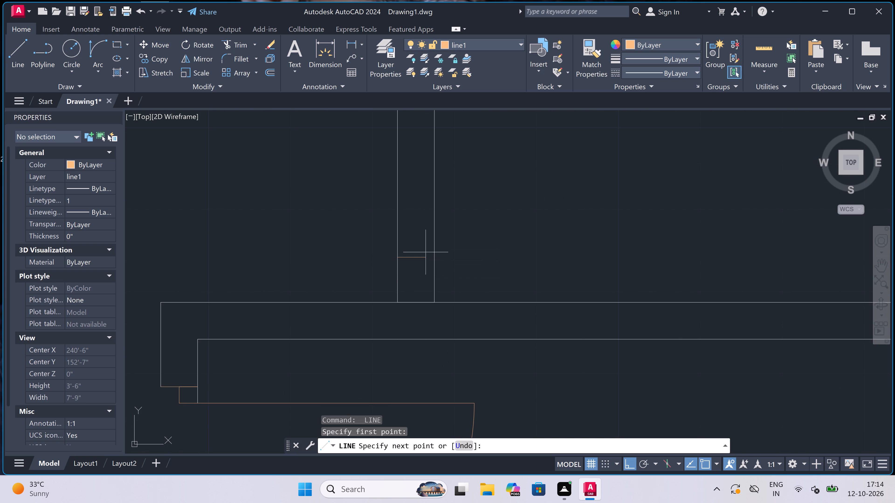
left_click(434, 253)
left_click(419, 255)
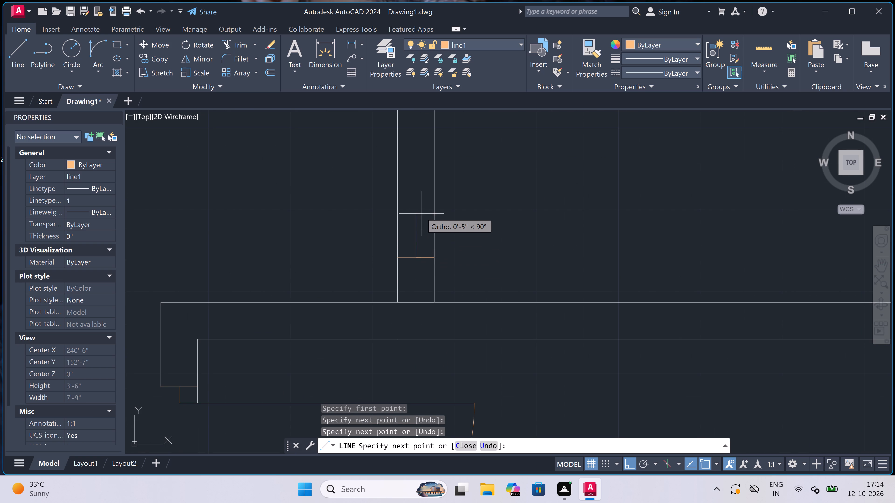
type("2\"")
key("space")
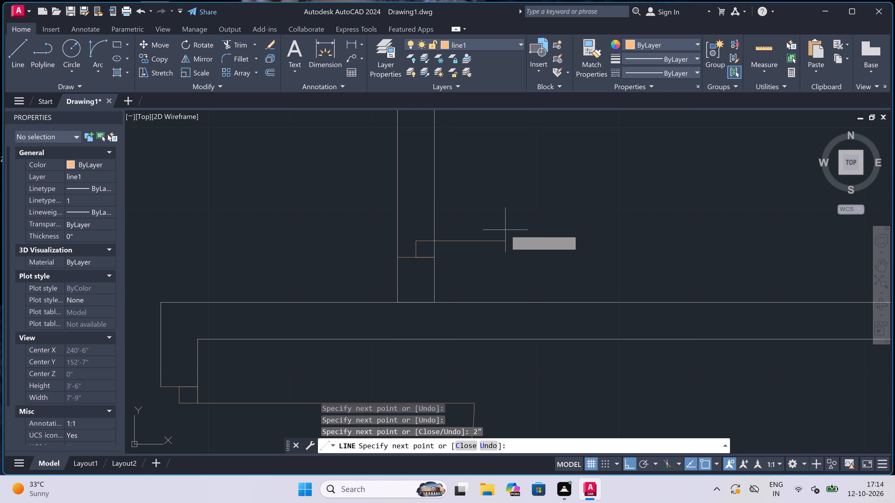
type("2'")
key("space")
key("Escape")
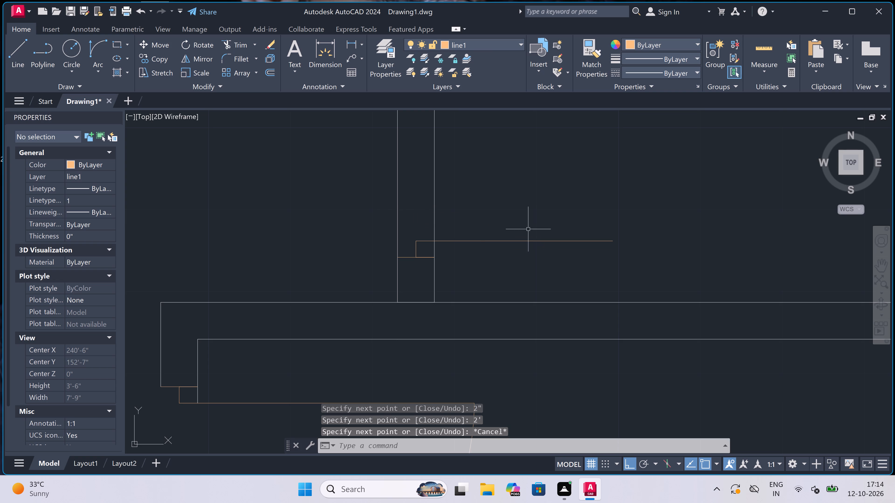
Draw the upper door jamb line across the same partition, with a 2" stop down from its midpoint.
key("space")
scroll(389, 270, "down", 3)
scroll(391, 230, "up", 2)
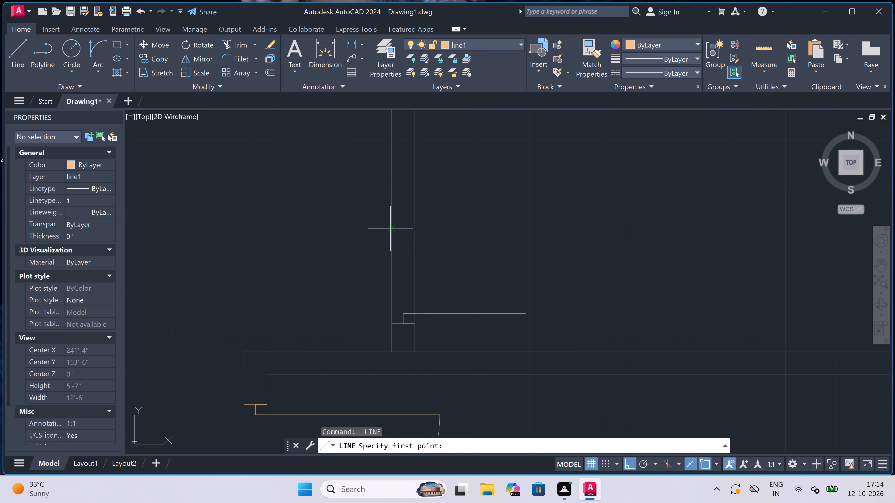
left_click_drag(390, 228, 394, 228)
left_click(418, 228)
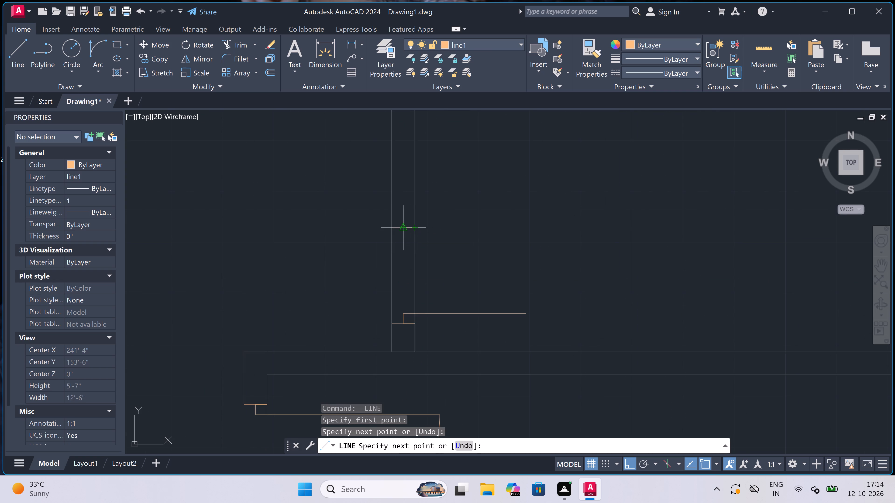
left_click_drag(402, 228, 402, 230)
type("2\"")
key("space")
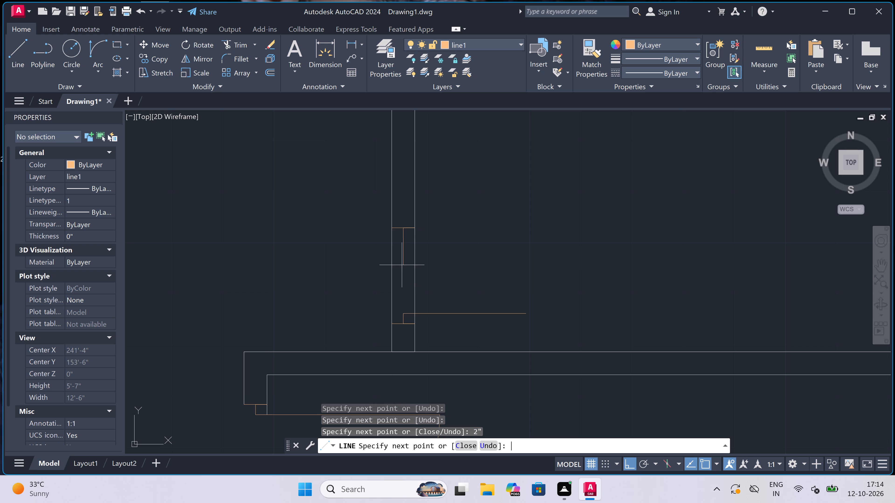
key("Escape")
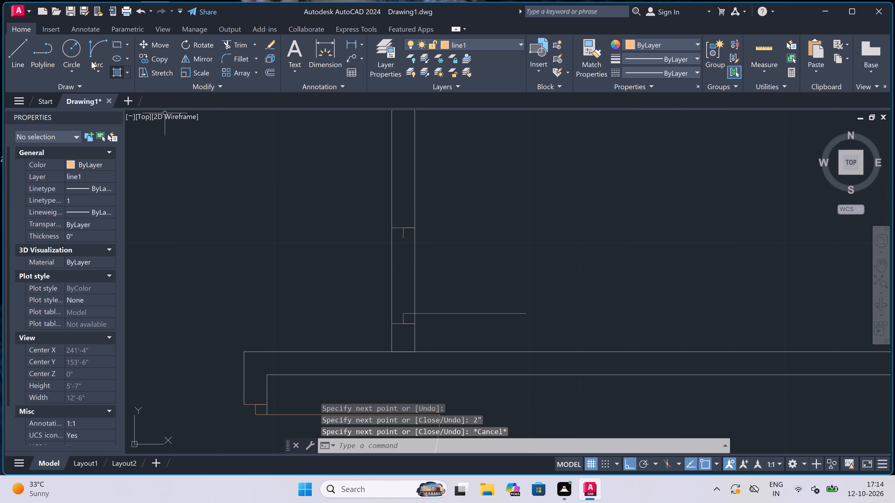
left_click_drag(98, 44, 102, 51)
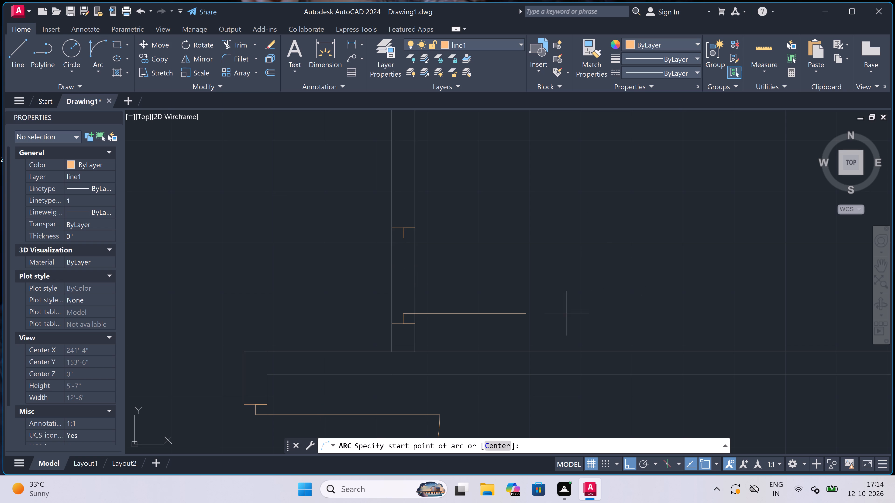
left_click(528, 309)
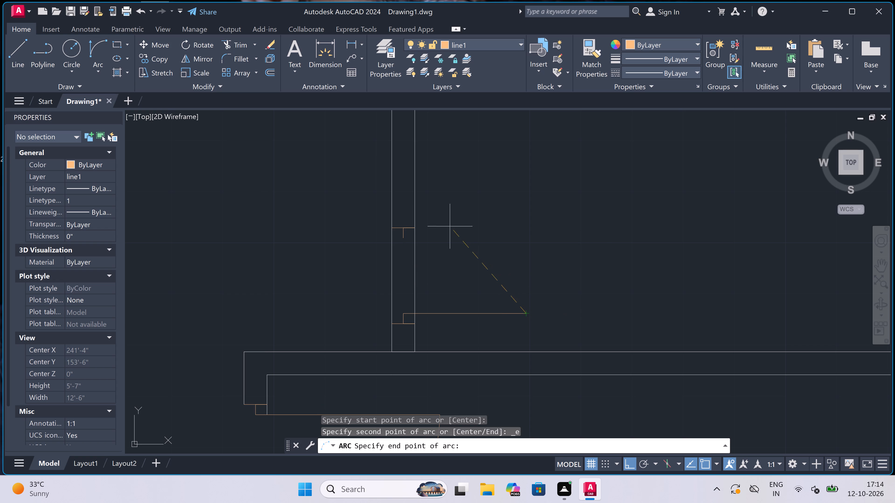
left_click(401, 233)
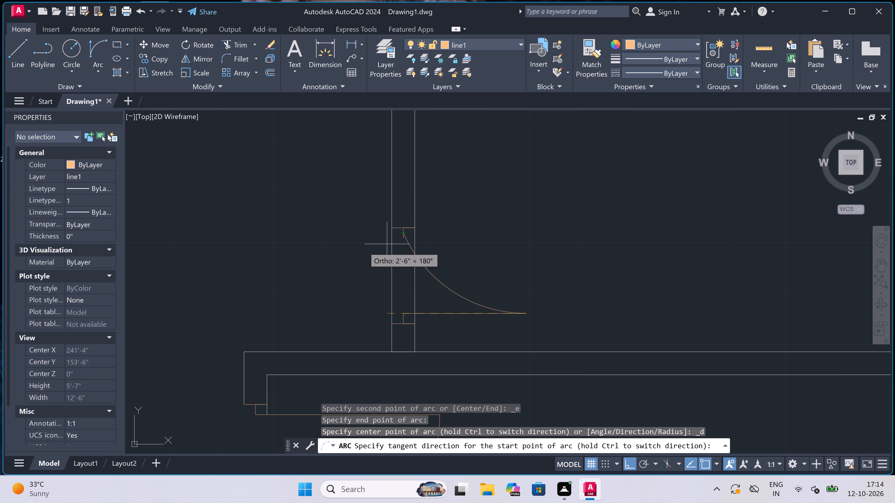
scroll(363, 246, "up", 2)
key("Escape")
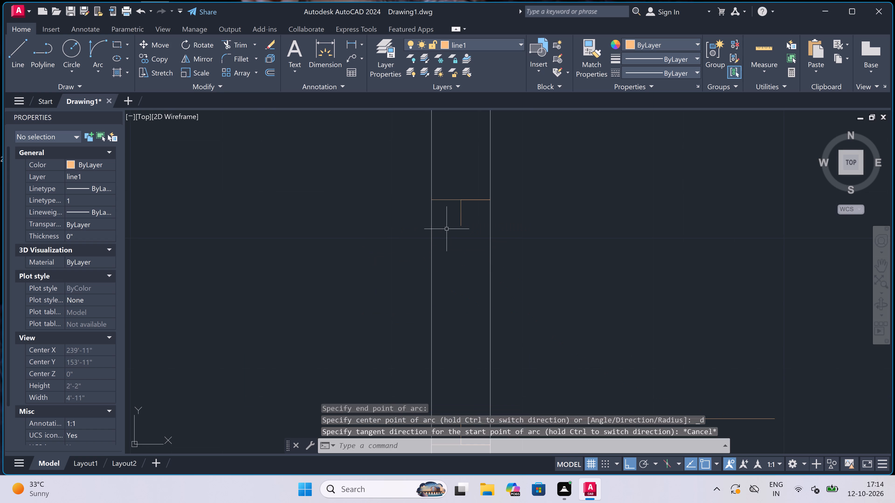
Draw a three-point arc from the door leaf's free end through the upper stop to a point just beyond the partition.
scroll(447, 230, "down", 2)
key("space")
scroll(566, 303, "up", 2)
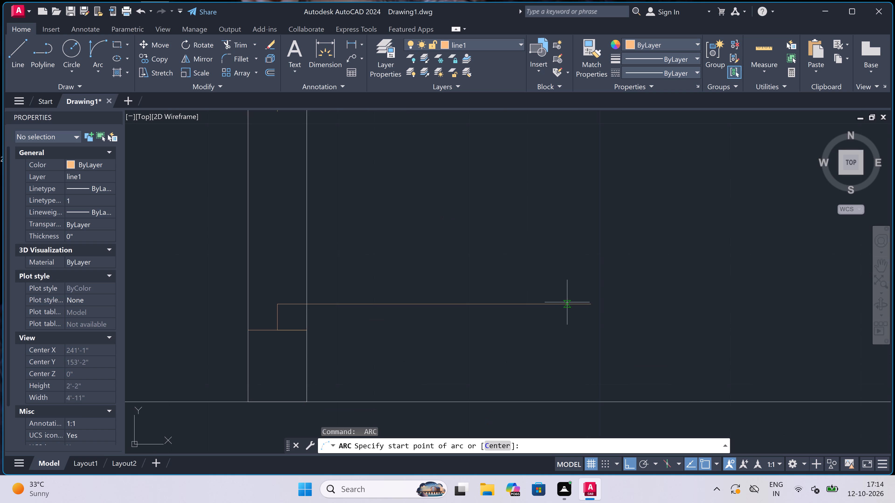
scroll(568, 303, "down", 1)
scroll(564, 207, "up", 1)
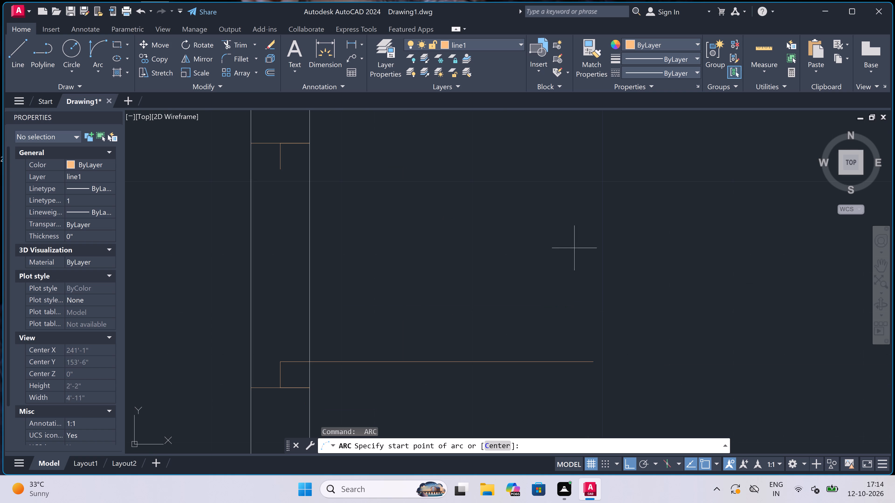
left_click(595, 361)
left_click(283, 169)
scroll(432, 170, "down", 2)
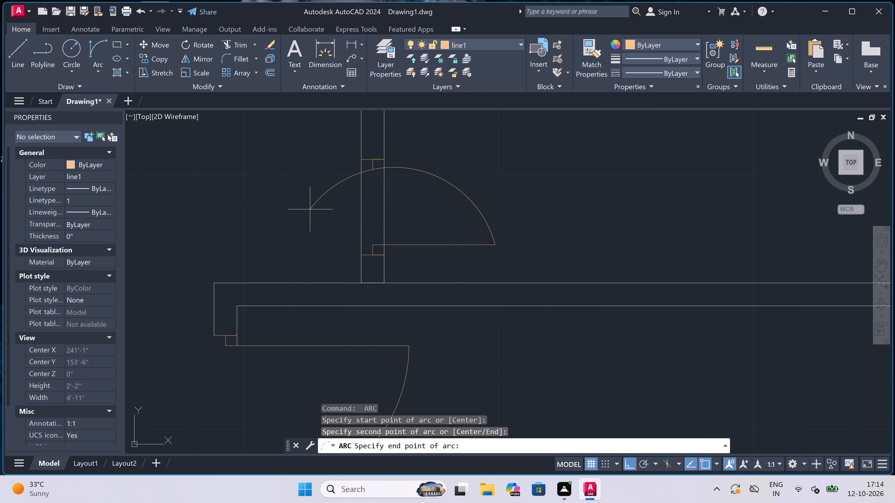
left_click(331, 203)
Trim the partition lines between the two jambs and the swing arc's excess beyond the upper stop to open the doorway.
key("t")
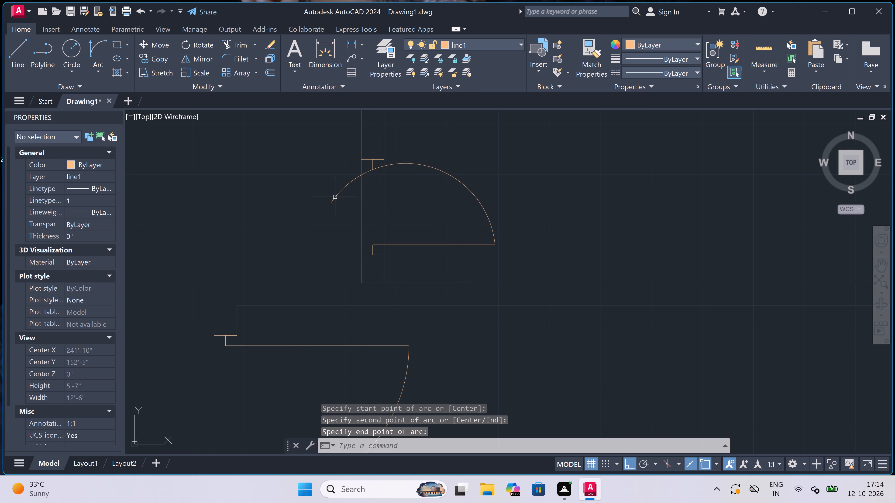
key("r")
key("space")
left_click_drag(343, 168, 346, 167)
left_click(409, 204)
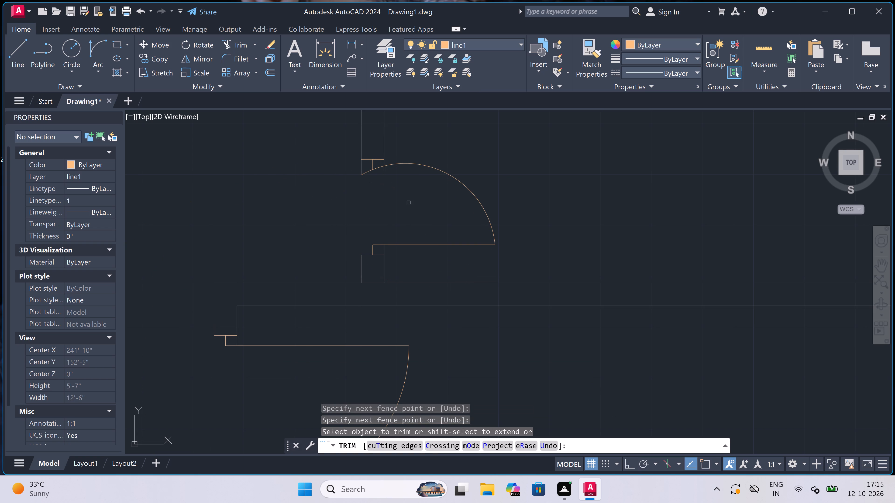
scroll(348, 175, "up", 3)
left_click_drag(384, 143, 390, 149)
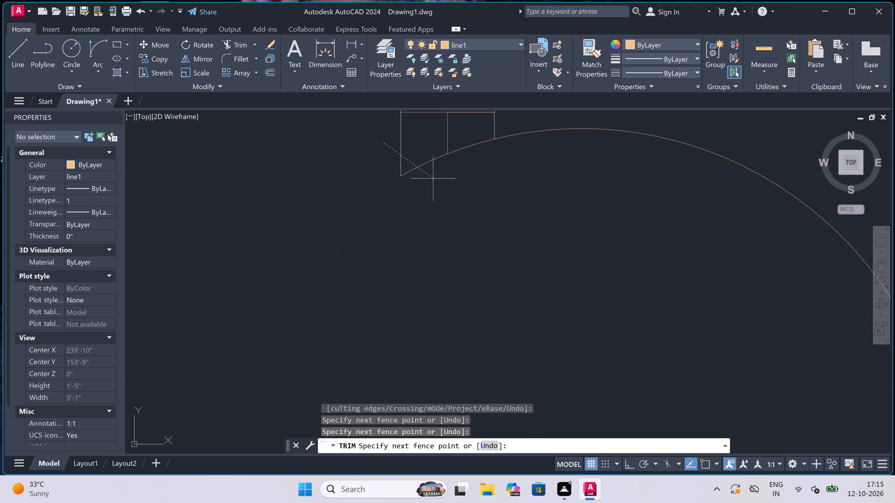
left_click(443, 190)
scroll(412, 220, "down", 4)
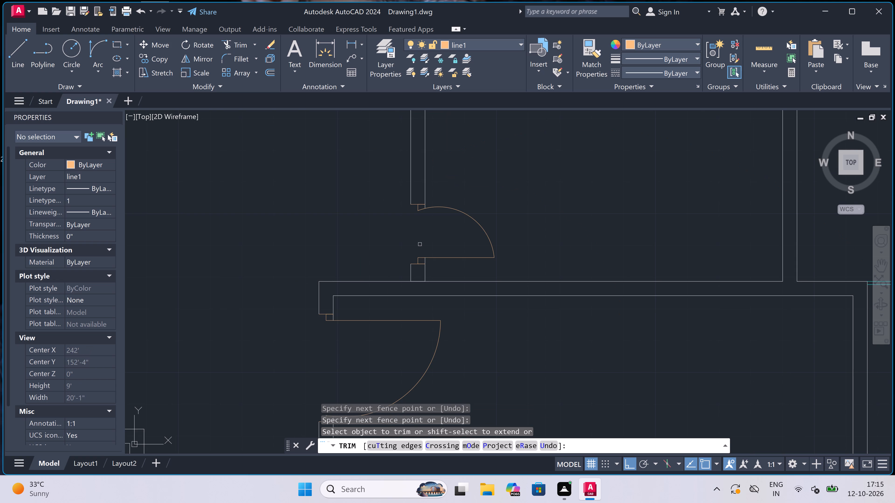
Trim the lower wall's upper face line between the partition's two faces to clean the junction below the door.
scroll(423, 283, "up", 4)
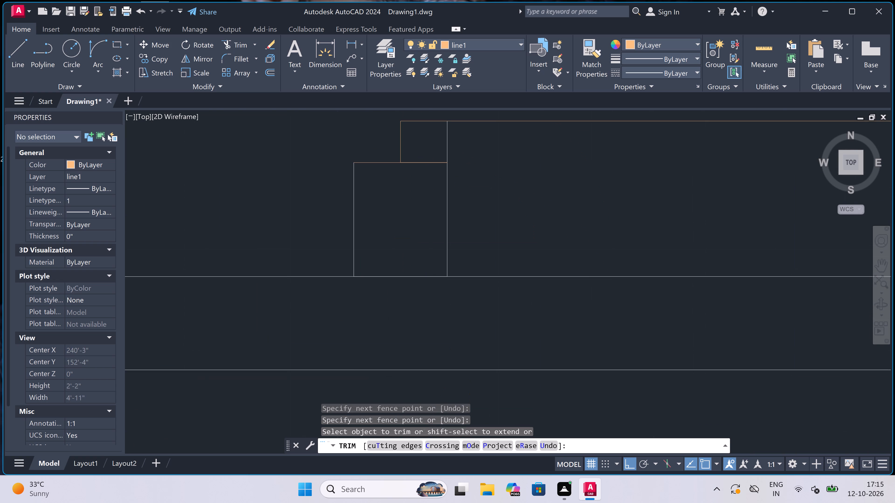
left_click(411, 241)
left_click(400, 308)
scroll(410, 299, "down", 5)
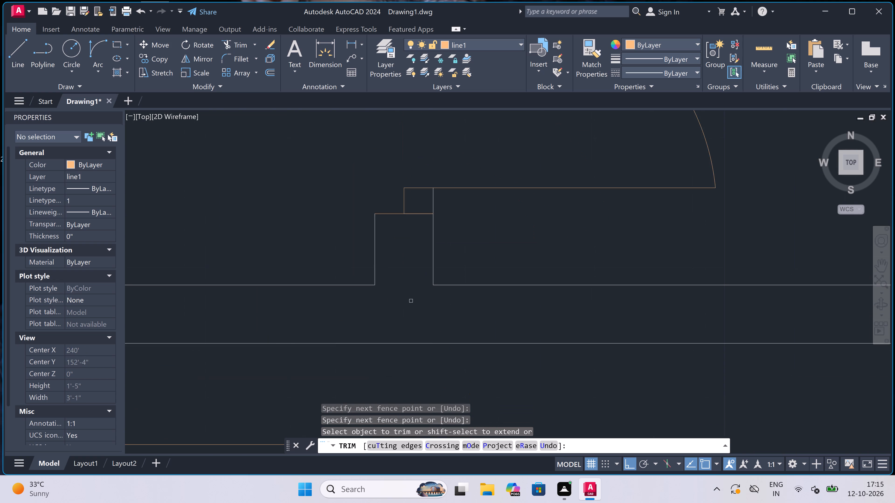
scroll(411, 302, "down", 3)
key("Escape")
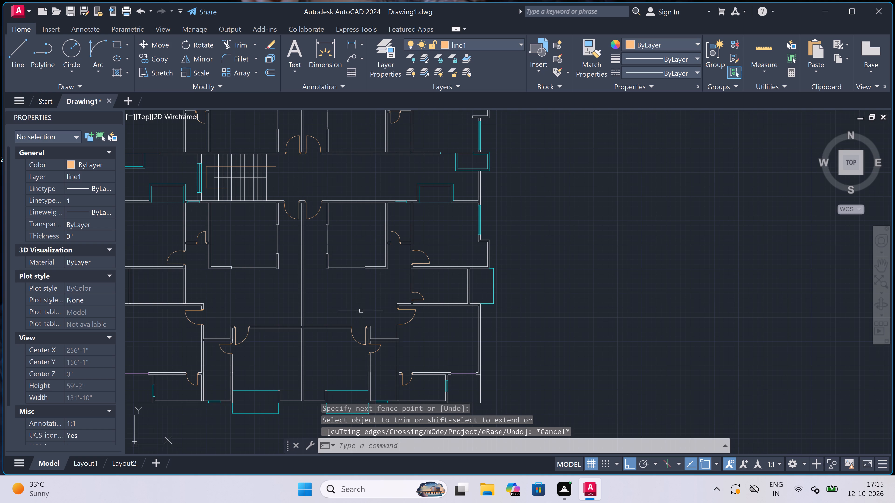
Draw the lower door jamb across the lower-left unit's small room partition, with a 2" stop up from its midpoint and a 2' leaf into the room.
key("l")
key("space")
scroll(213, 303, "down", 2)
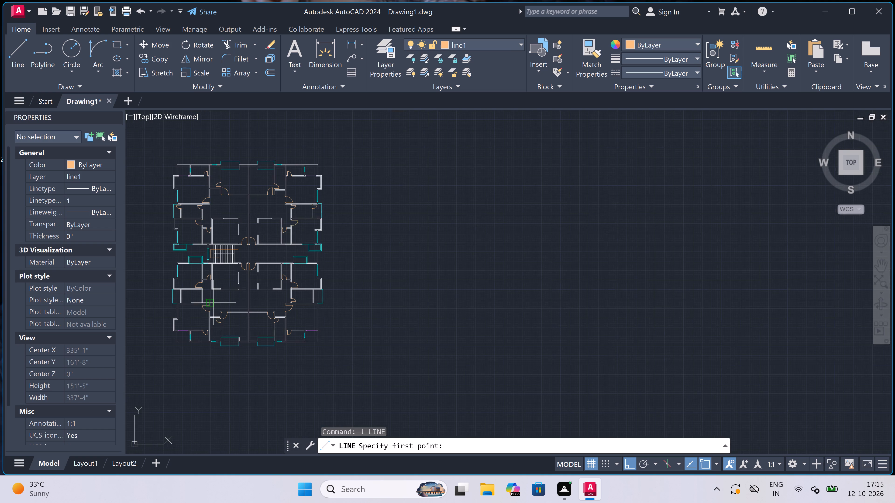
scroll(186, 298, "up", 3)
scroll(217, 310, "up", 2)
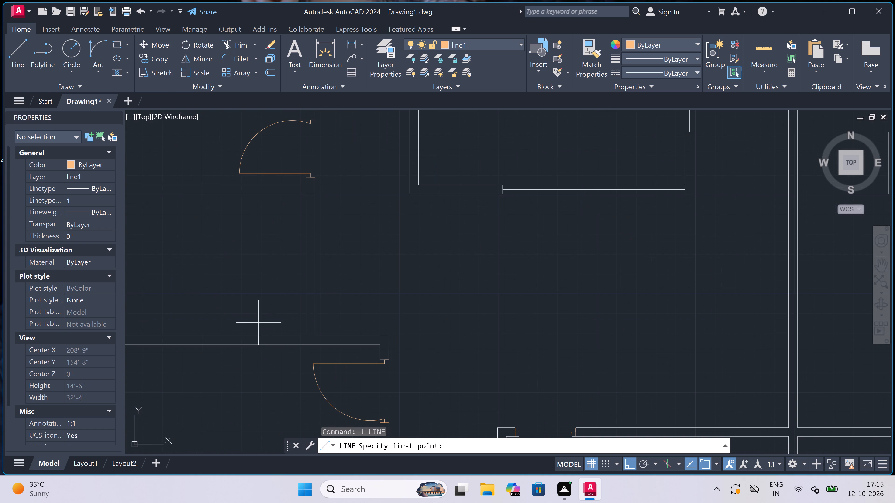
scroll(271, 331, "up", 3)
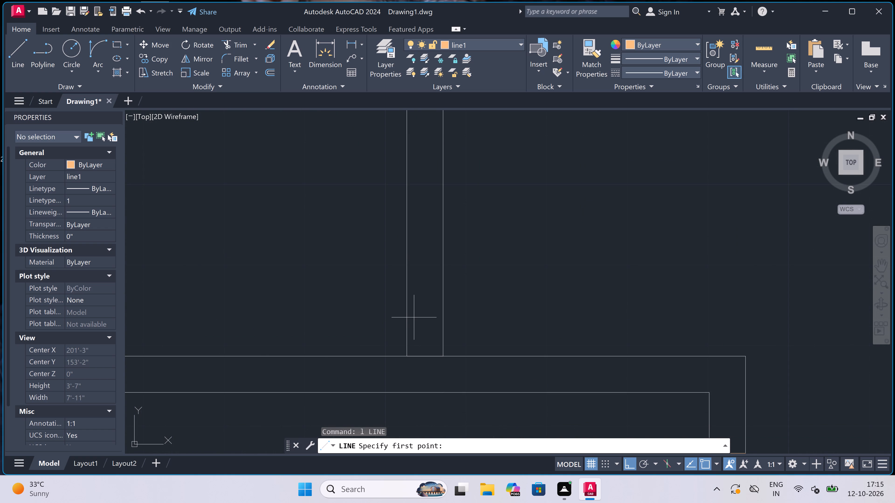
left_click(403, 319)
left_click(447, 317)
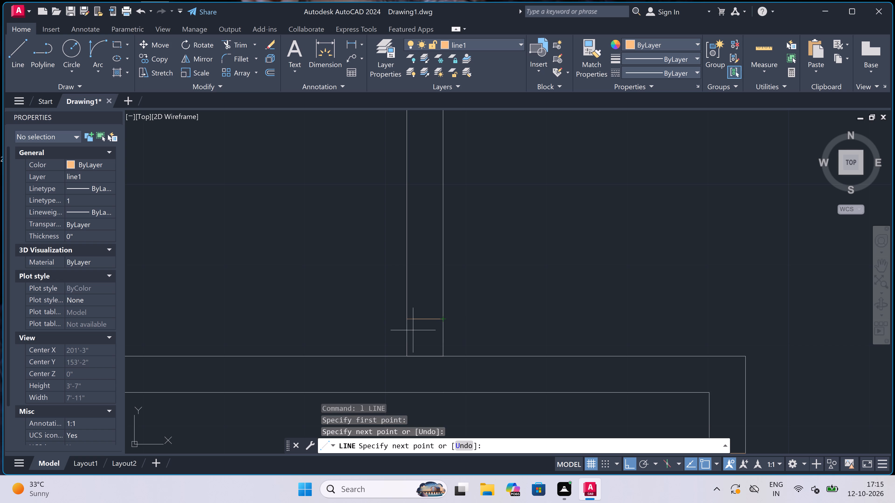
left_click(422, 319)
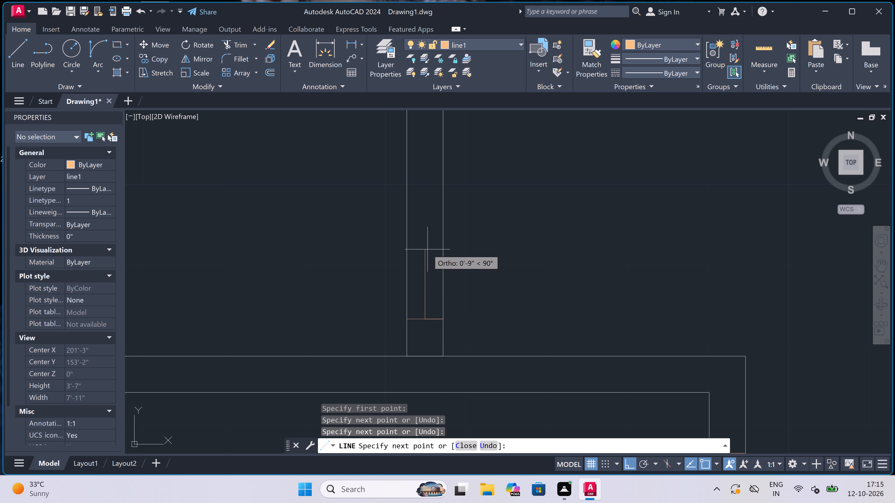
key("2")
type("\"")
key("space")
type("2'")
key("space")
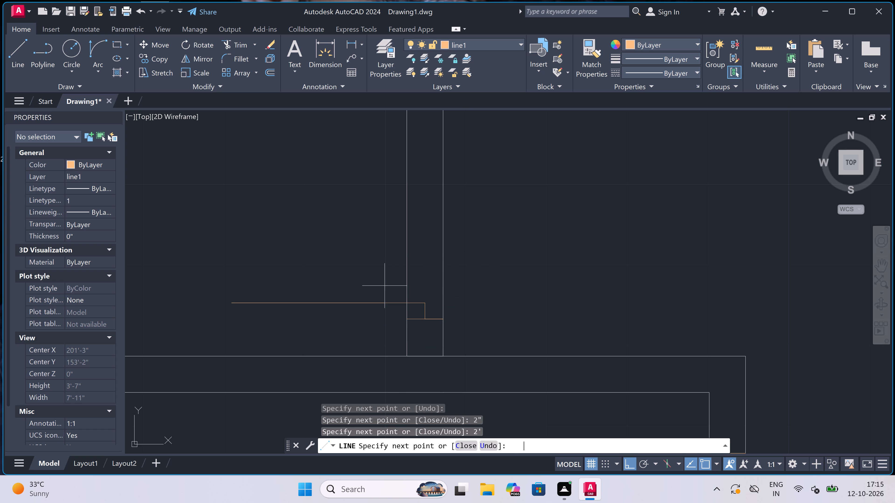
key("Escape")
Draw the upper door jamb line across the same partition, with a 2" stop down from its midpoint.
key("space")
scroll(391, 302, "down", 3)
scroll(398, 266, "up", 2)
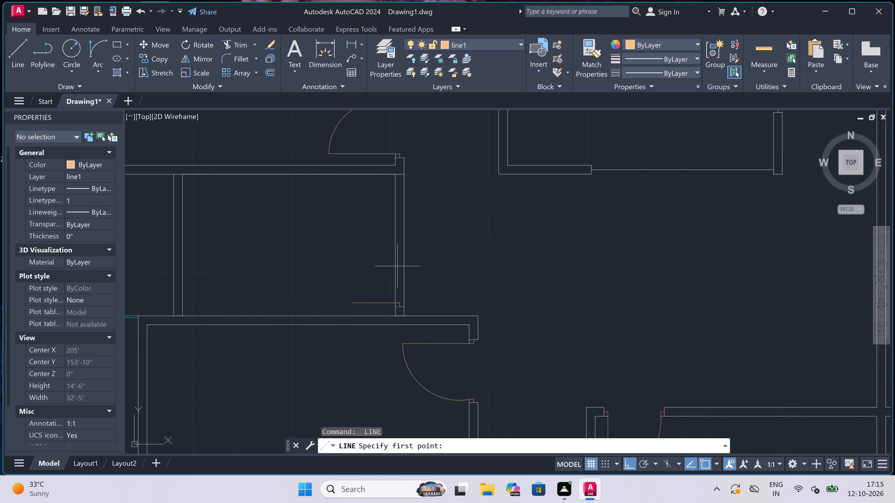
left_click(395, 265)
left_click(408, 264)
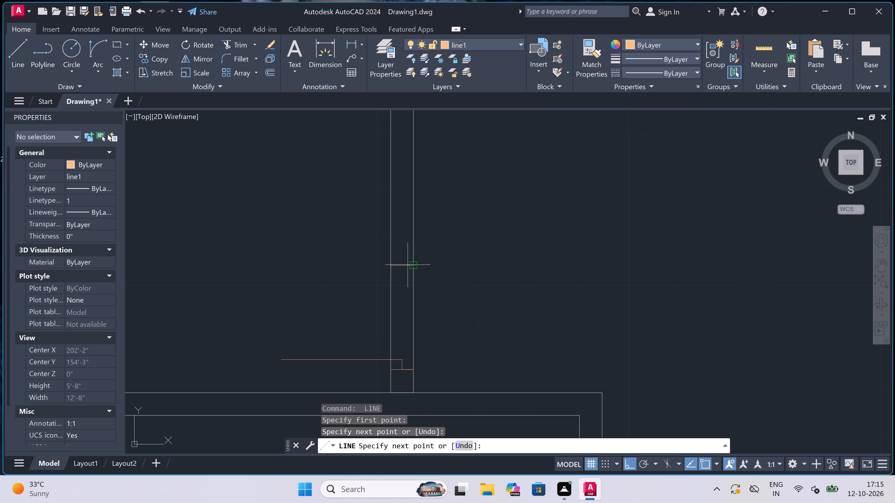
left_click(405, 265)
key("2")
type("\"")
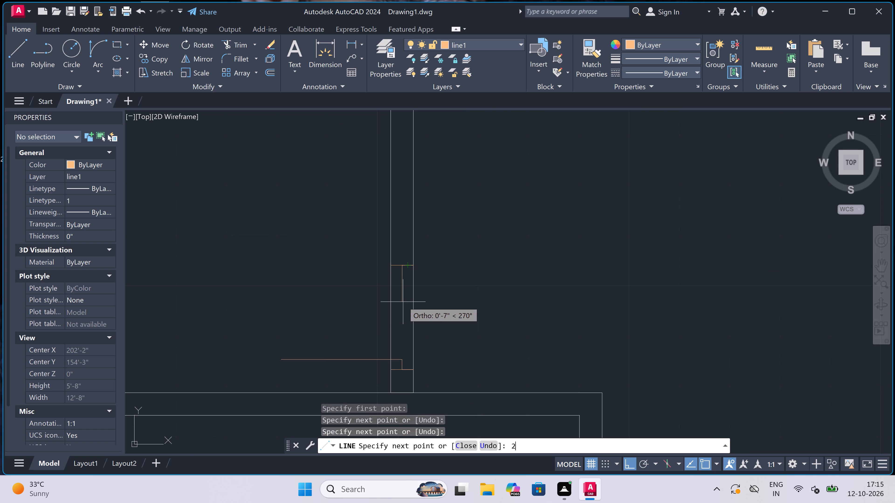
key("space")
key("Escape")
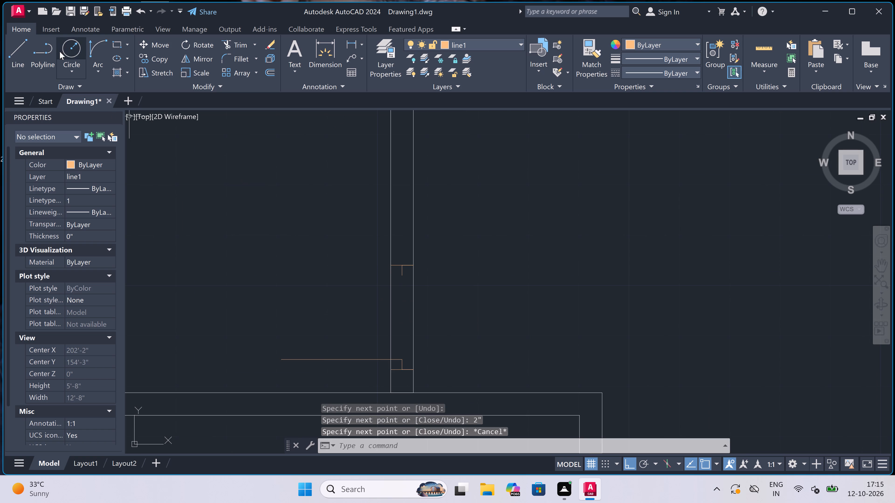
Draw the door's swing arc from the leaf's free end to the upper stop using a start, end and direction arc.
left_click(98, 44)
left_click(97, 46)
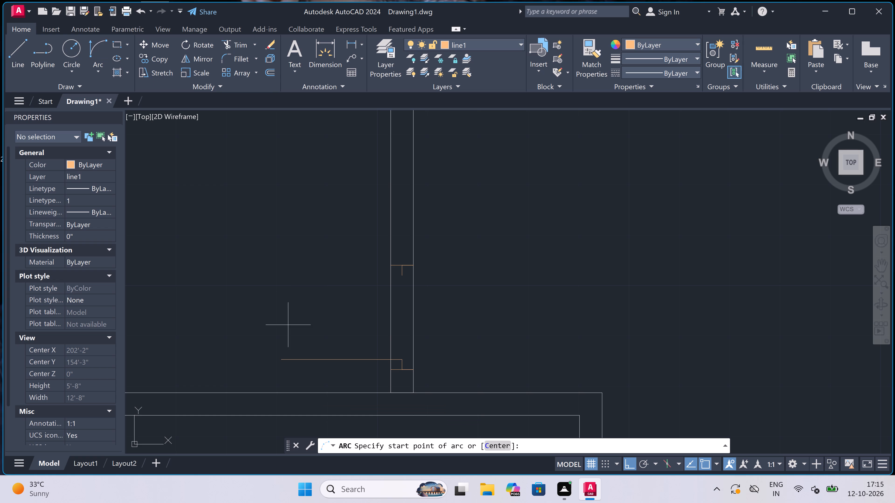
left_click(283, 357)
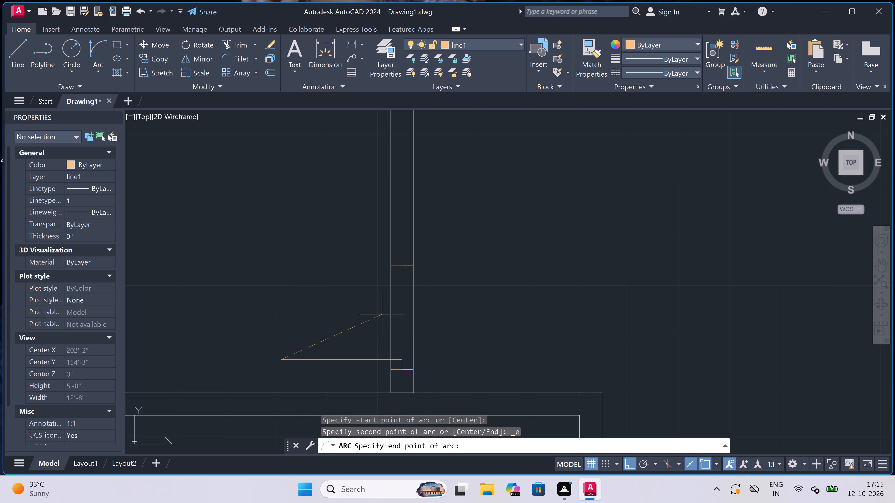
left_click(403, 274)
left_click(343, 222)
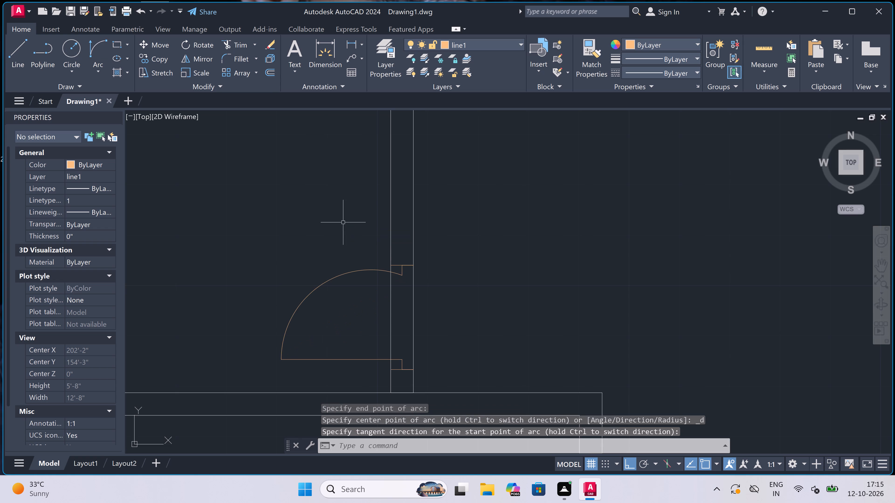
Trim both partition lines between the two jambs to open the doorway.
key("t")
key("r")
key("space")
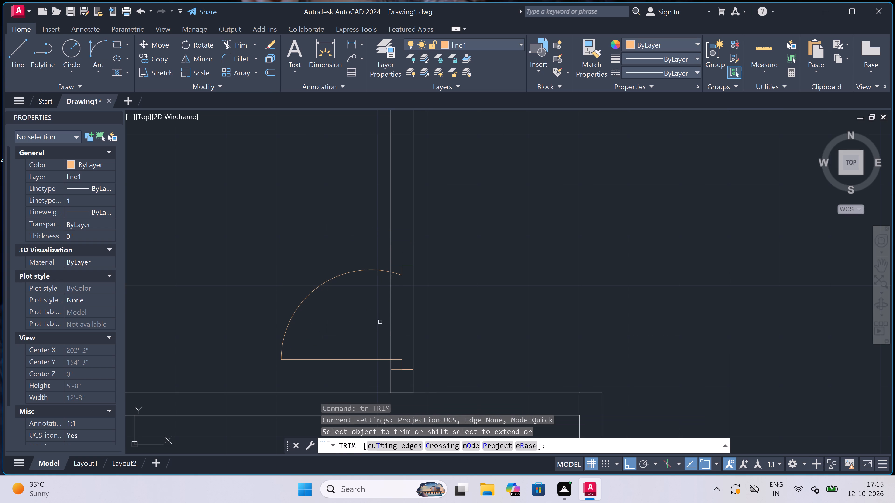
left_click(380, 322)
left_click(473, 317)
Trim the wall face lines crossing this partition at the junctions below the new door and above the small room.
scroll(439, 299, "down", 4)
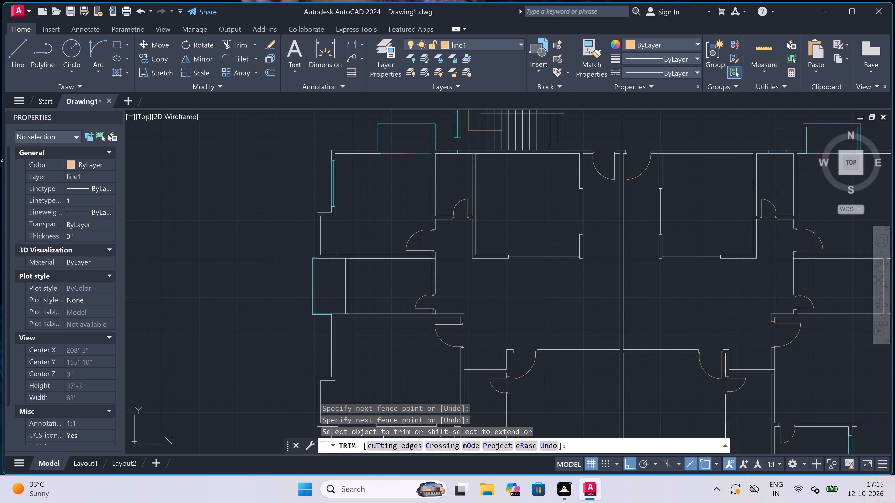
scroll(439, 311, "up", 4)
scroll(394, 324, "up", 3)
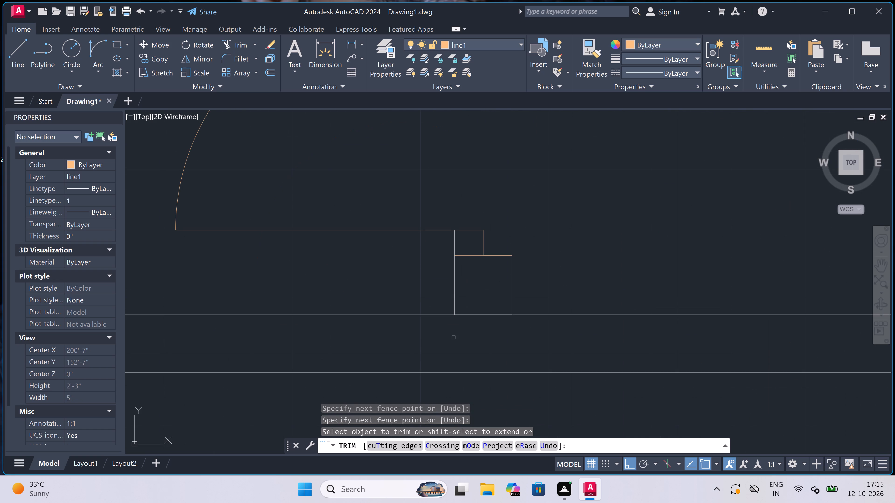
left_click_drag(482, 342, 482, 338)
left_click(481, 300)
scroll(472, 313, "down", 7)
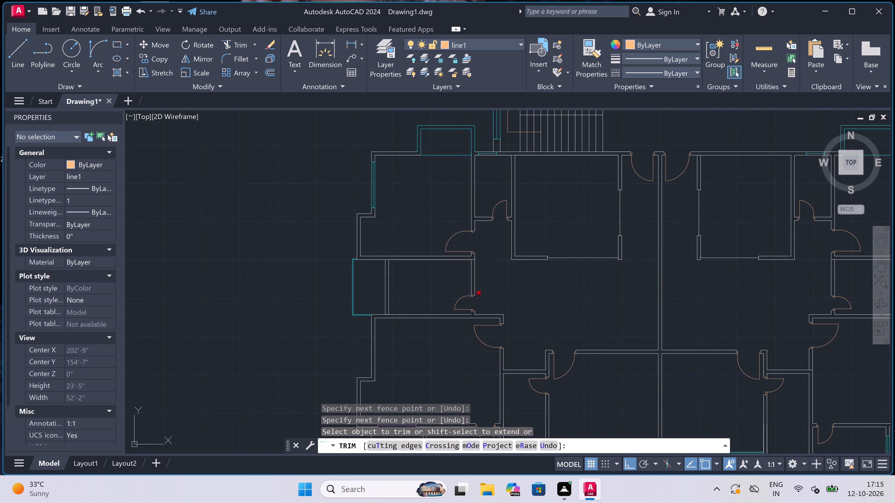
scroll(474, 261, "up", 5)
left_click(464, 241)
left_click(463, 286)
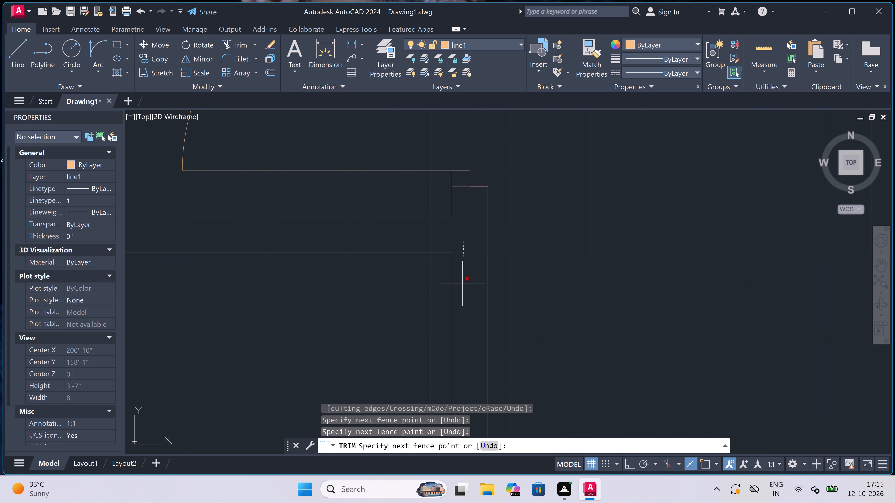
Trim the upper wall's lower face line between the partition's faces at the mirrored junction in the lower-right unit.
scroll(464, 262, "down", 8)
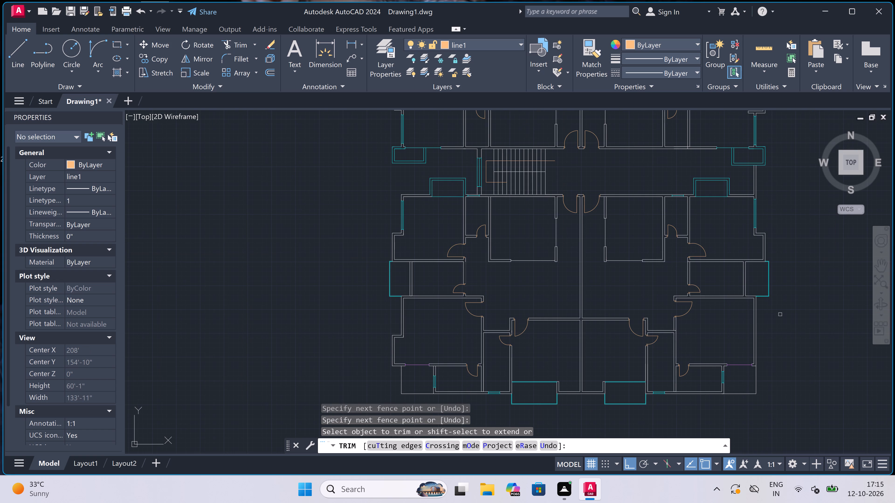
scroll(786, 313, "up", 2)
scroll(552, 187, "up", 3)
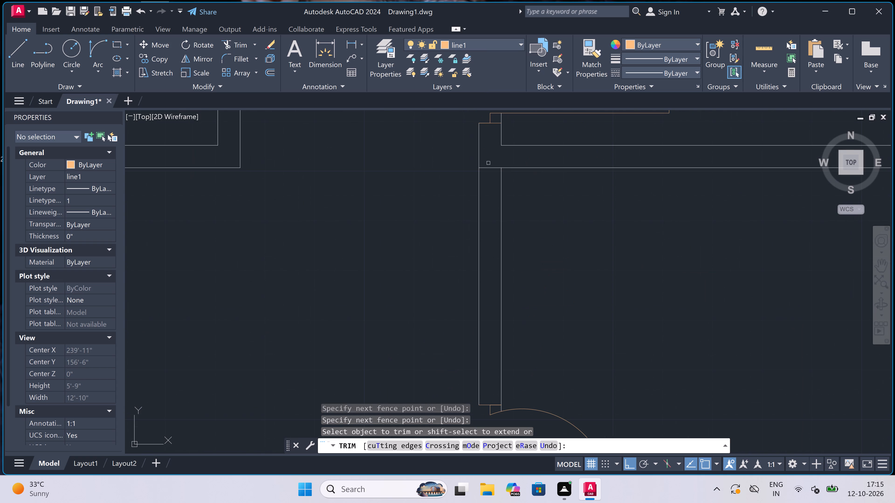
left_click_drag(489, 162, 491, 165)
left_click(497, 201)
scroll(497, 201, "down", 5)
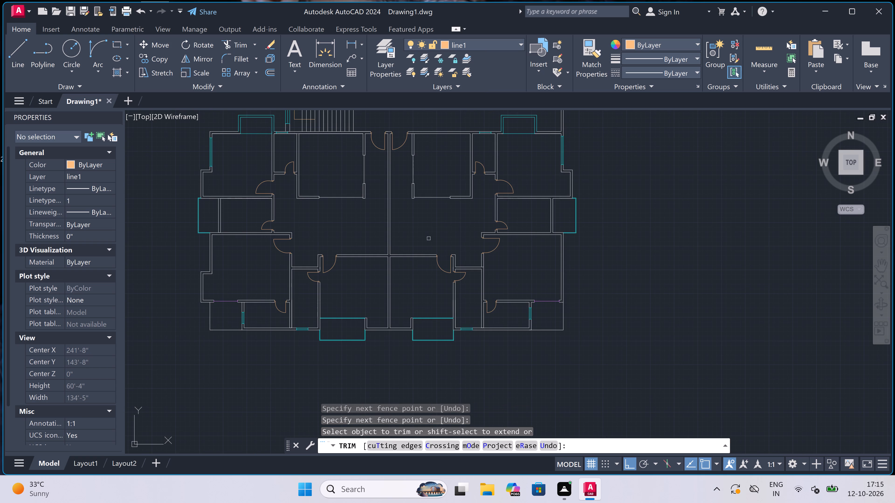
key("Escape")
Draw the lower door jamb across the small room's partition beside the cyan balcony, with a 2" stop up from its midpoint and a 2' leaf toward the balcony.
scroll(324, 241, "down", 2)
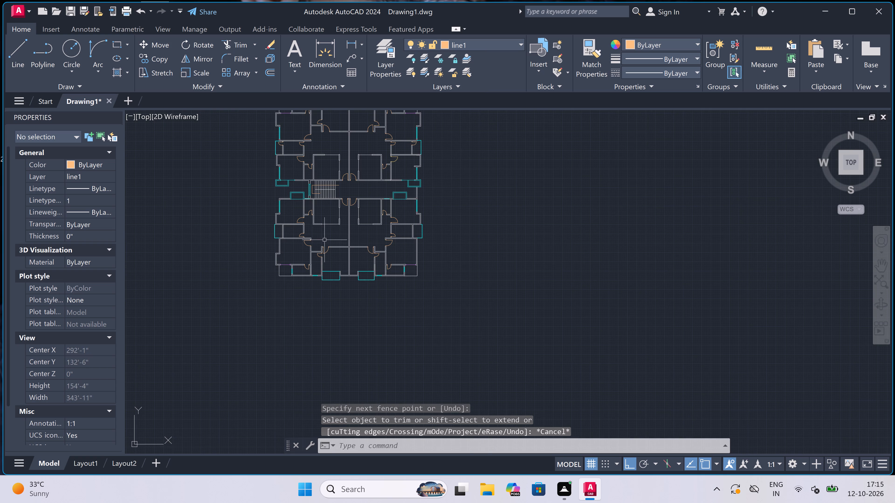
key("l")
key("space")
scroll(274, 228, "up", 1)
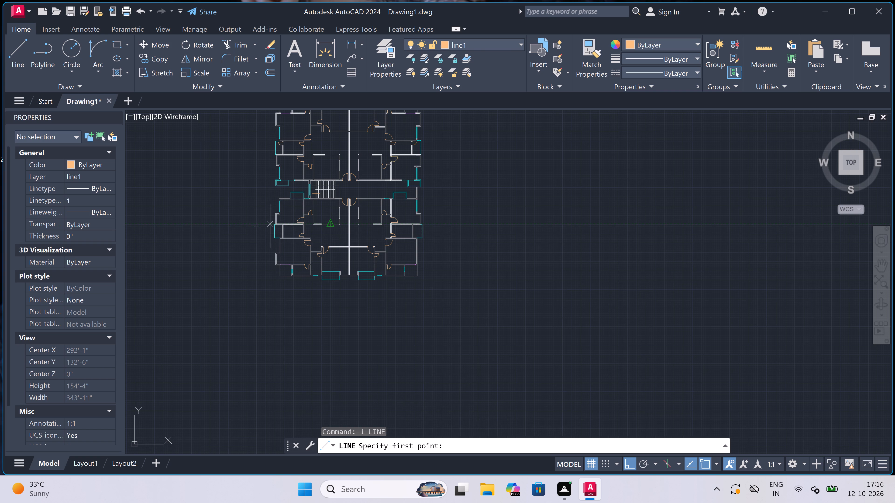
scroll(274, 228, "up", 4)
scroll(309, 245, "up", 2)
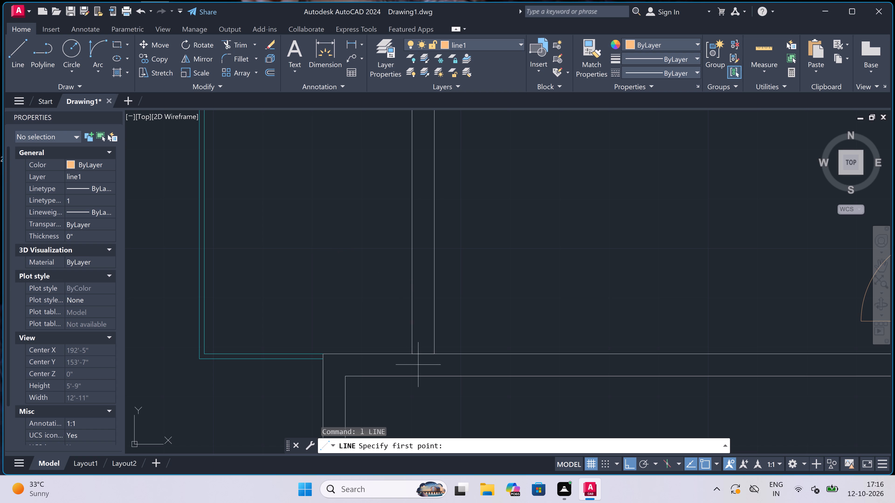
left_click(412, 327)
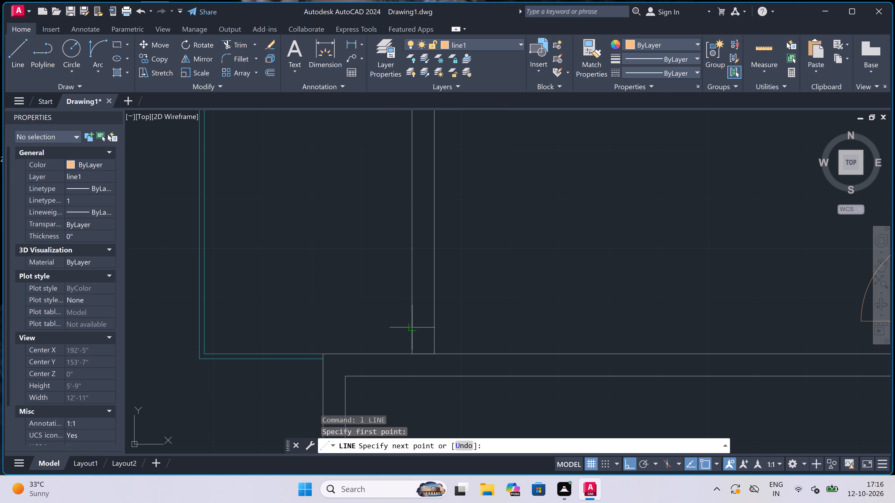
left_click(431, 328)
left_click(422, 327)
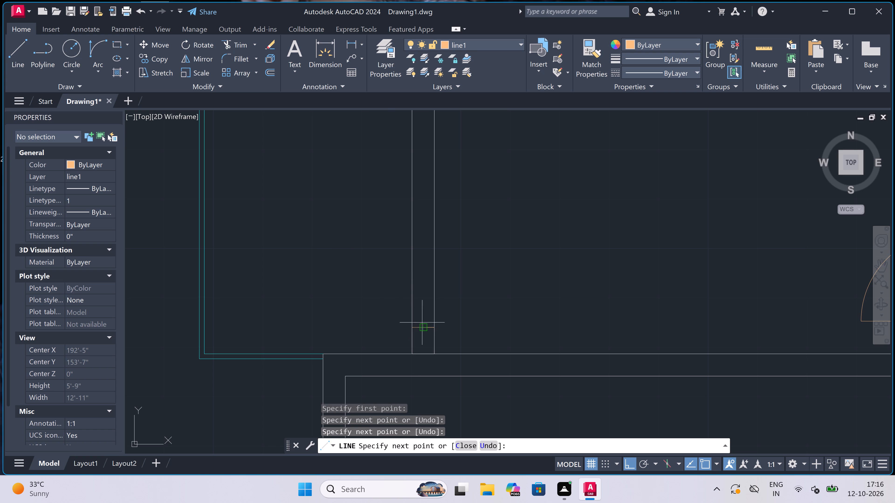
type("2\"")
key("space")
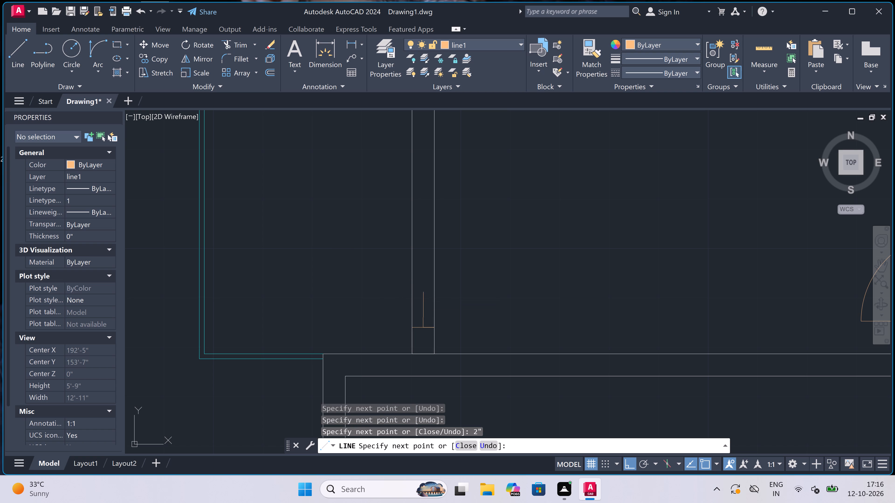
type("2'")
key("space")
key("Escape")
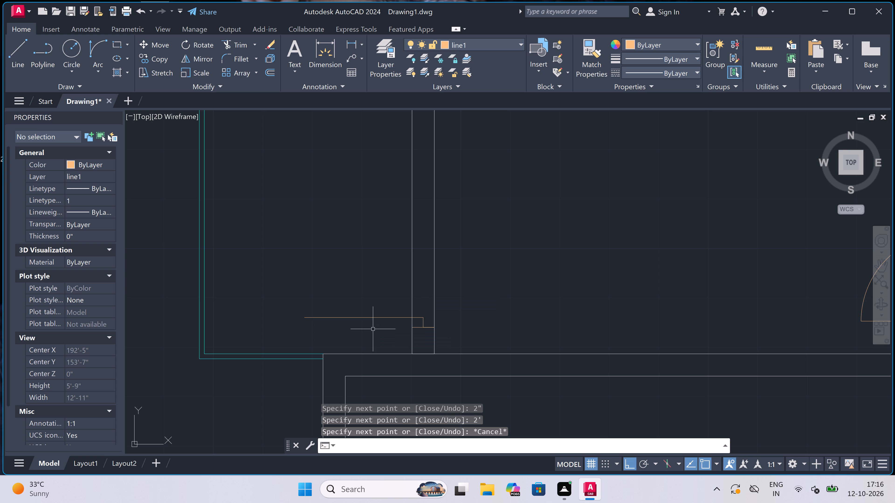
Draw the upper door jamb line across the balcony partition, with a 2" stop down from its midpoint.
key("space")
left_click_drag(411, 225, 413, 221)
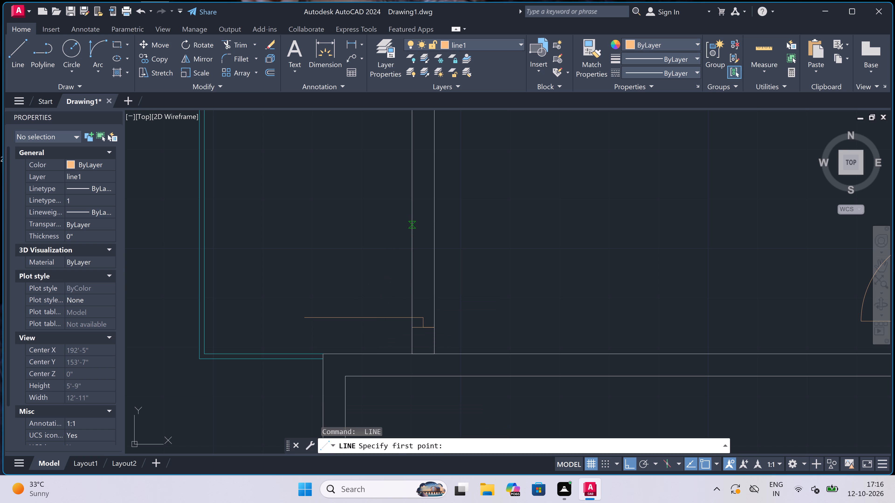
left_click(438, 219)
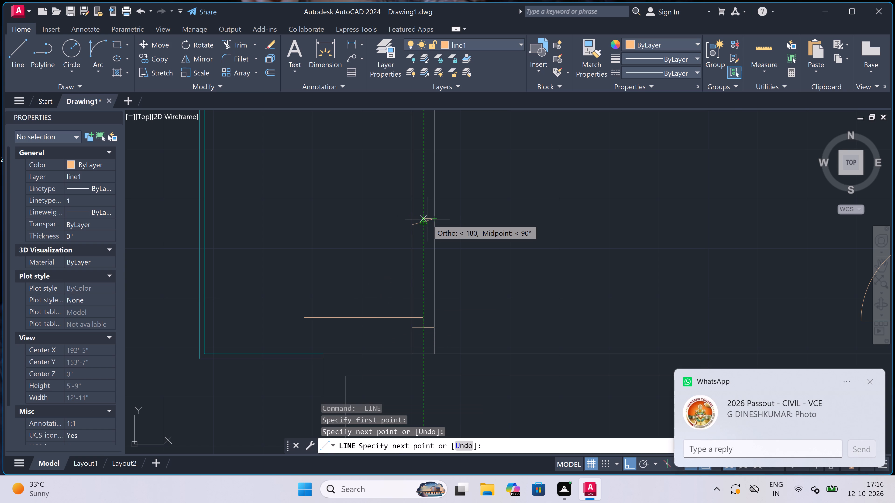
scroll(427, 219, "up", 1)
key("ctrl+z")
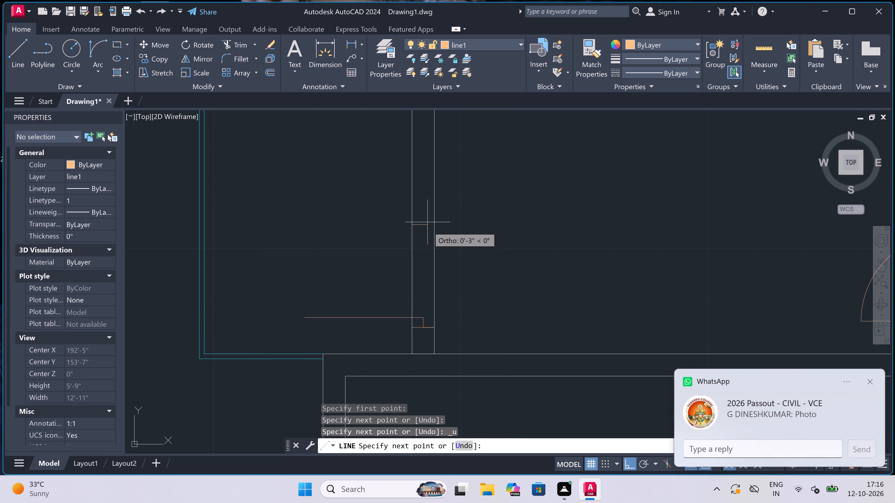
scroll(429, 228, "up", 1)
left_click(435, 224)
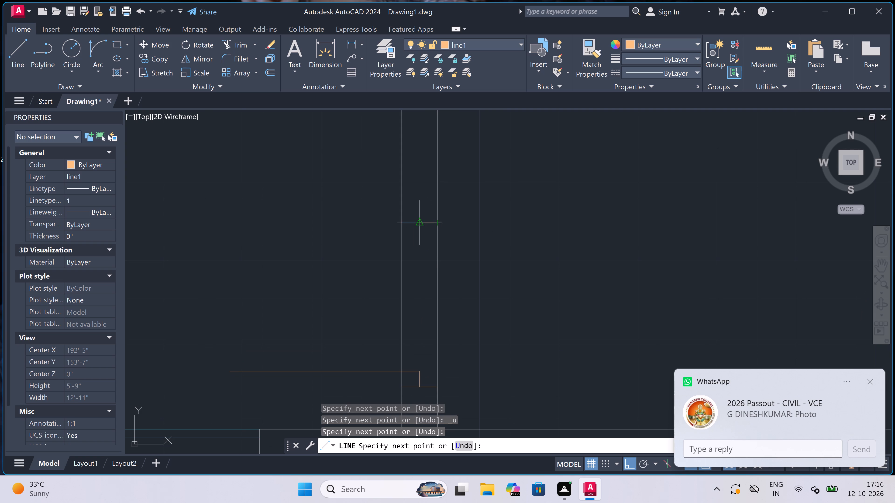
left_click(422, 221)
type("2\"")
key("space")
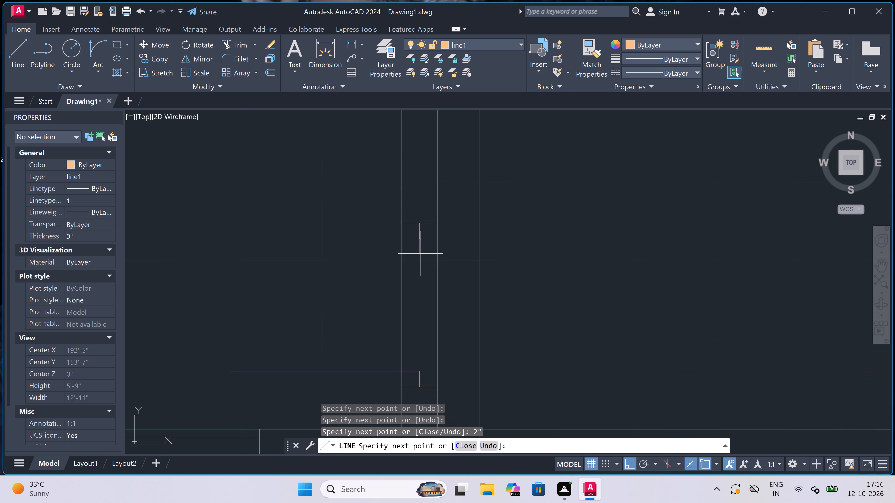
key("Escape")
scroll(421, 254, "down", 2)
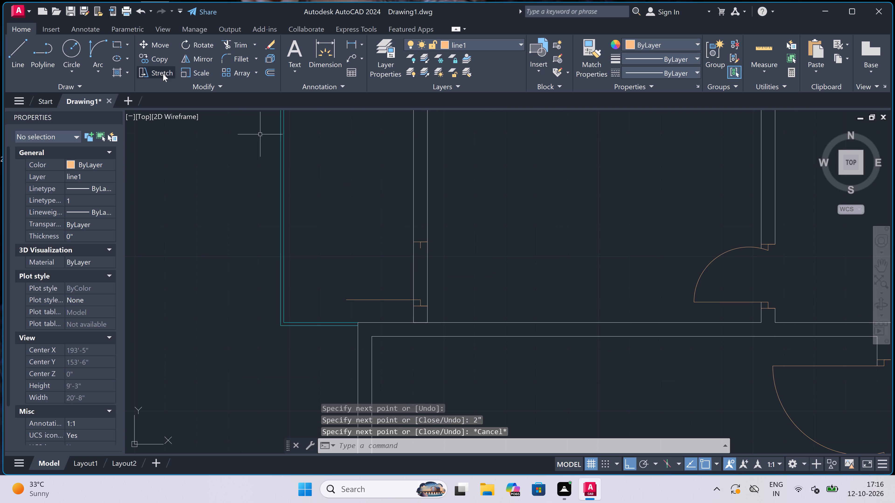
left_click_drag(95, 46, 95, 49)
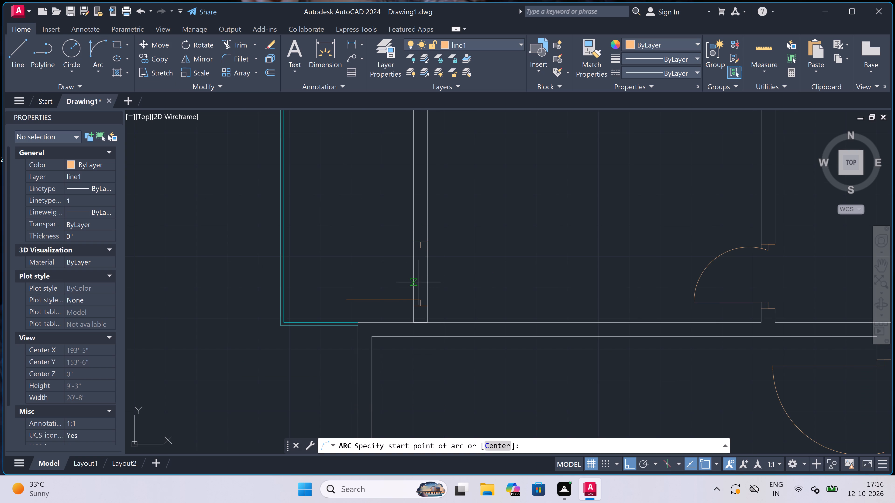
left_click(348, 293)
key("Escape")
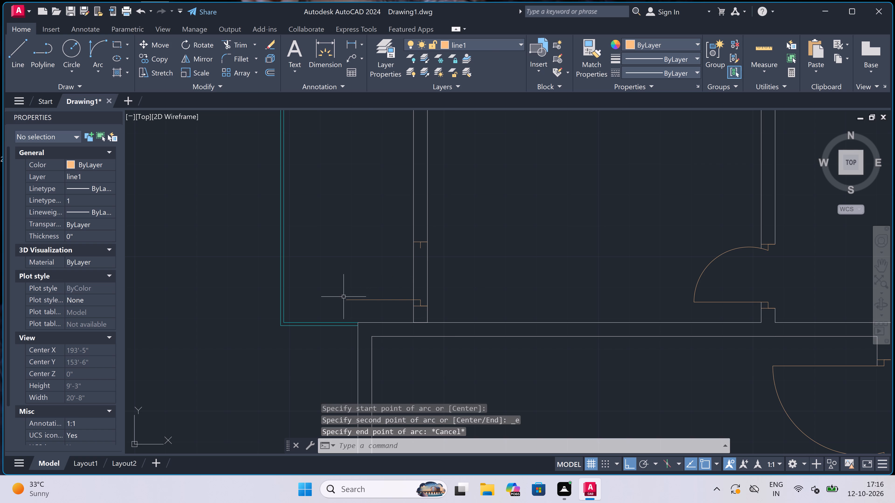
Draw a three-point arc from the balcony door leaf's free end through the upper stop's tip, ending beyond the partition.
key("space")
left_click(344, 298)
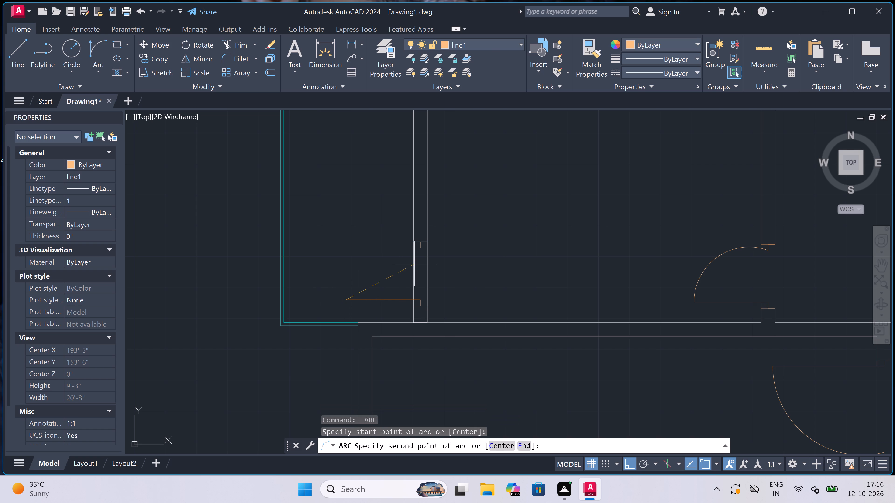
scroll(420, 247, "up", 1)
left_click(419, 248)
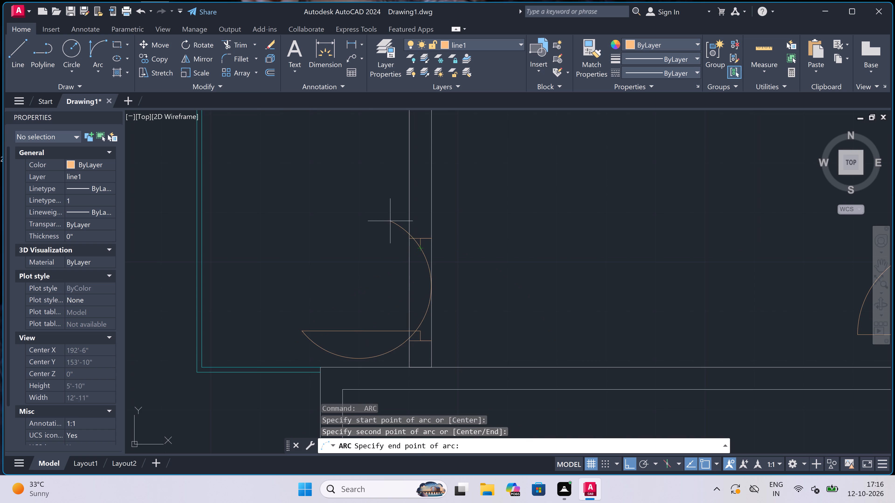
left_click(477, 329)
Trim the partition's face lines inside this door opening and the excess arc beyond the upper stop.
key("t")
key("r")
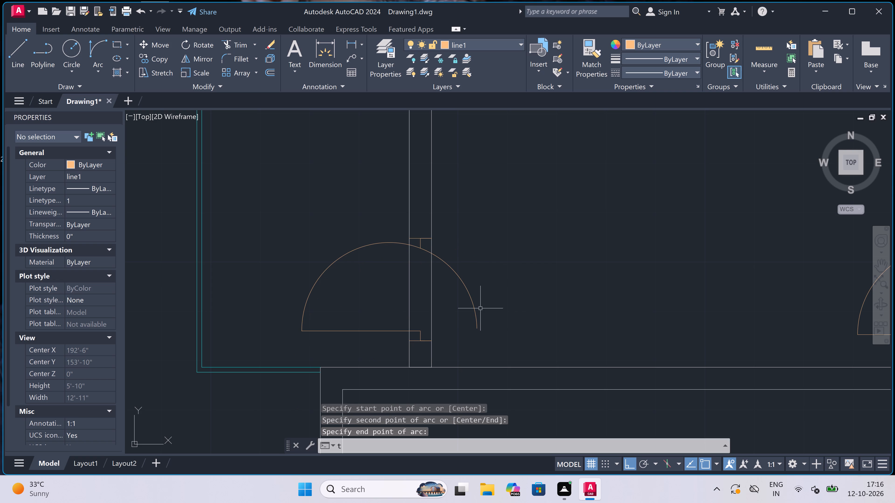
key("space")
left_click(489, 265)
left_click_drag(400, 281, 403, 282)
scroll(413, 245, "up", 4)
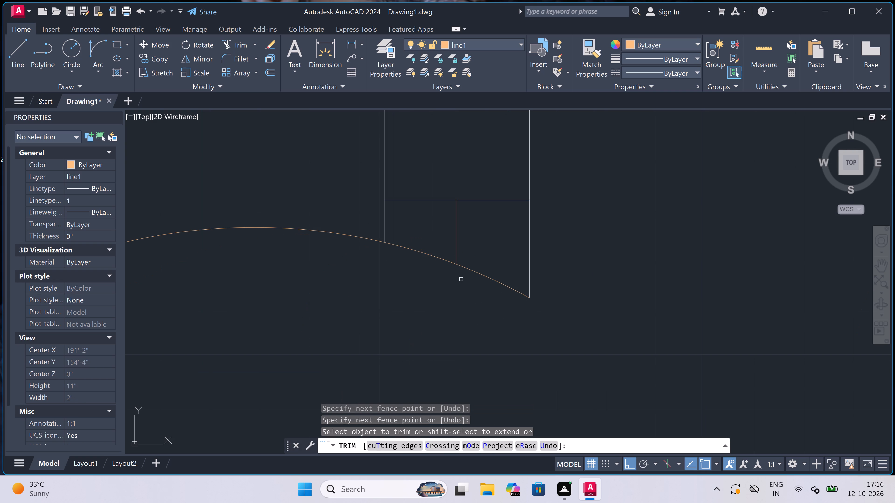
left_click_drag(455, 302, 461, 301)
left_click(554, 255)
scroll(440, 236, "down", 7)
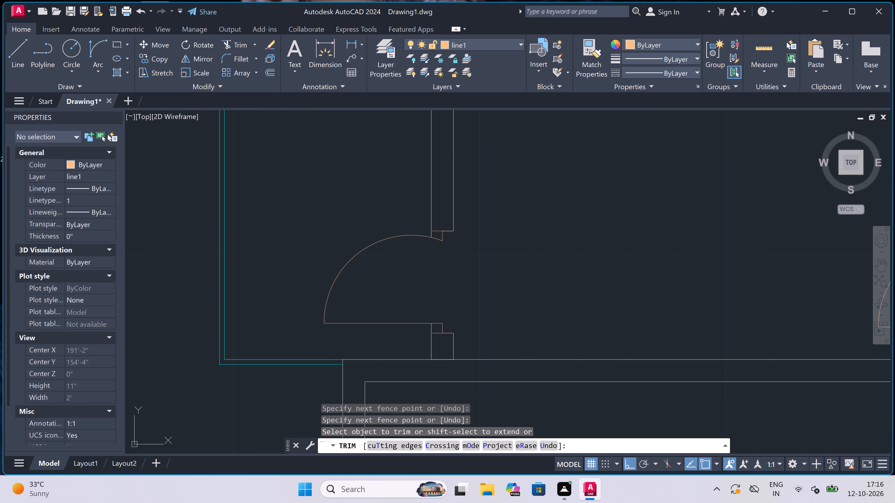
Trim the wall face lines between the balcony partition's faces at the junctions below the door and above the small room.
scroll(440, 236, "down", 2)
scroll(440, 271, "up", 3)
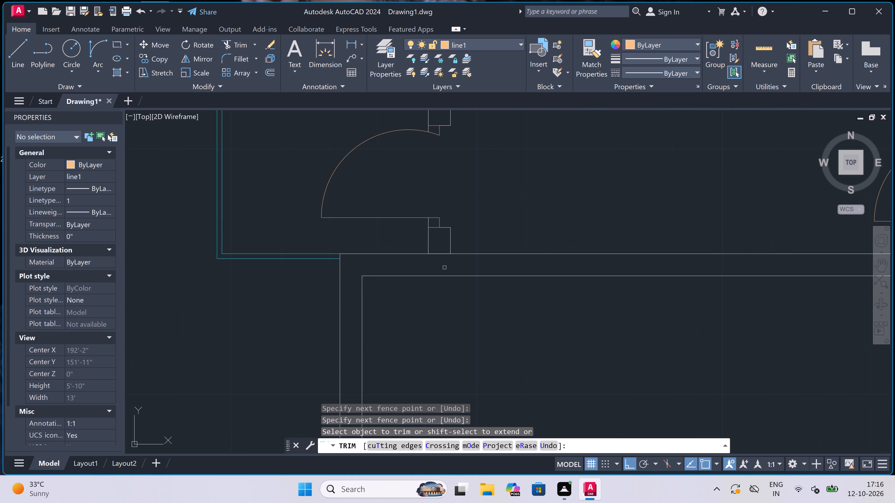
scroll(443, 259, "up", 3)
left_click_drag(437, 218, 437, 228)
left_click(436, 260)
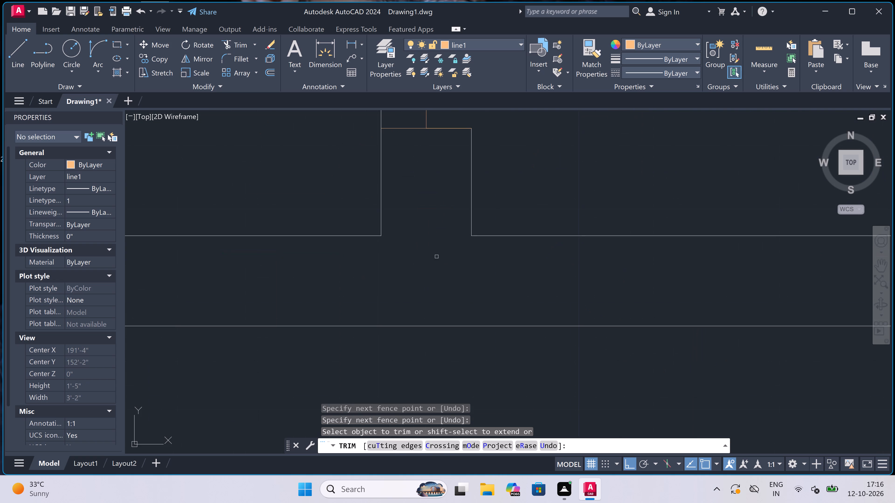
scroll(436, 260, "down", 6)
scroll(436, 189, "down", 1)
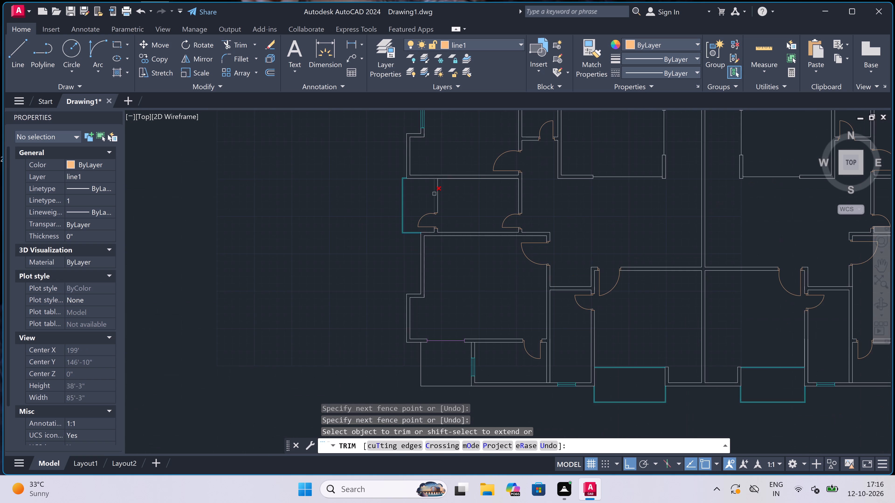
scroll(440, 161, "up", 4)
scroll(417, 262, "up", 3)
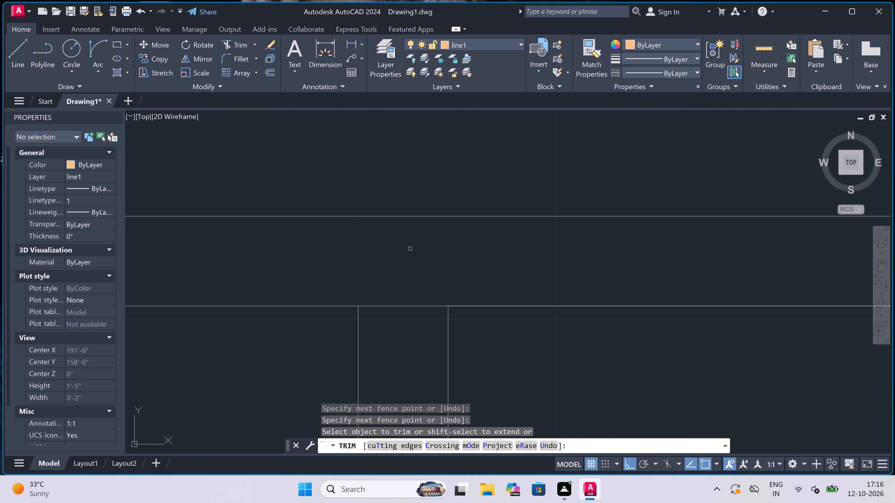
left_click_drag(409, 248, 411, 254)
left_click(410, 335)
scroll(420, 252, "down", 8)
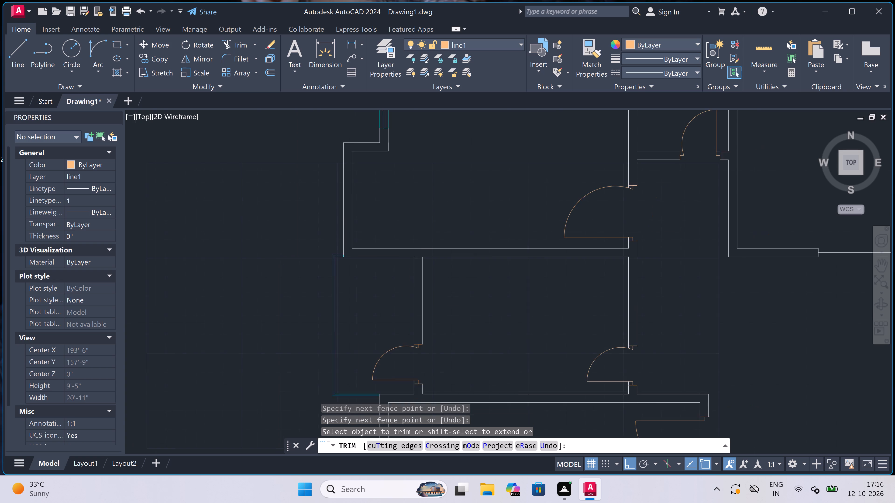
scroll(420, 252, "down", 3)
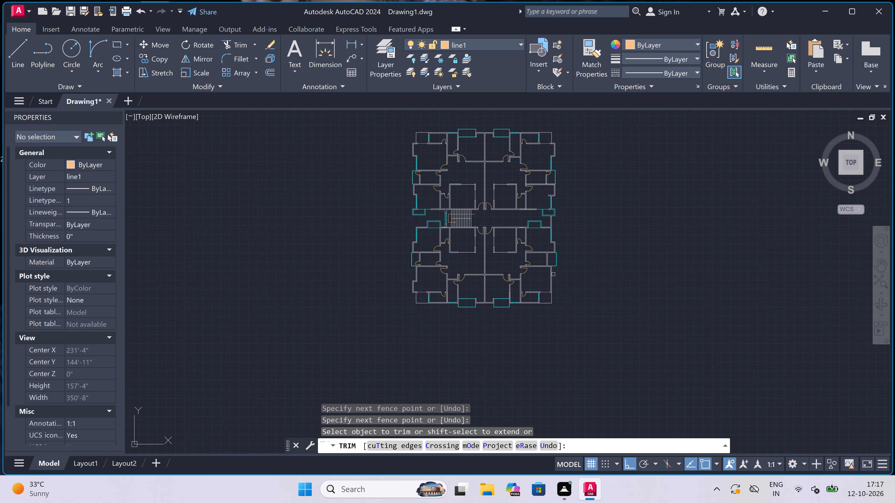
key("Escape")
In the mirrored lower-right unit, draw the balcony partition's lower door jamb, with a 2" stop up from its midpoint and a 2' leaf toward the balcony.
scroll(556, 267, "up", 1)
key("l")
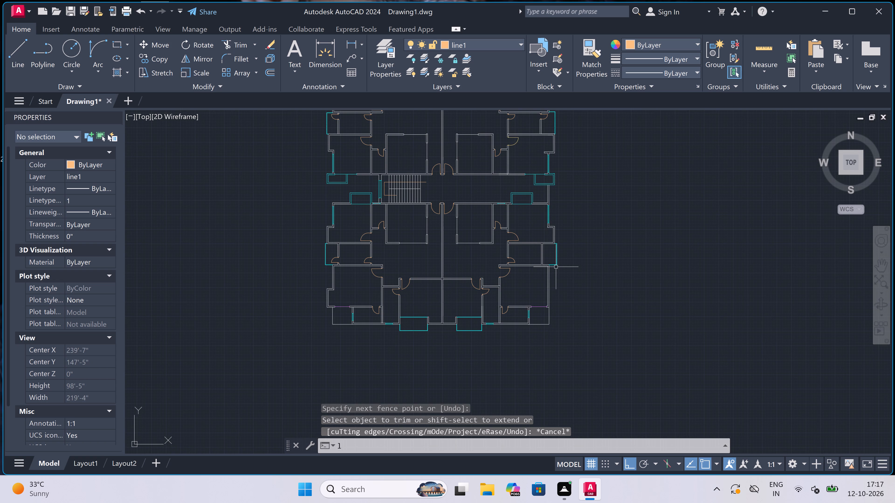
key("space")
scroll(547, 261, "up", 3)
scroll(518, 264, "up", 2)
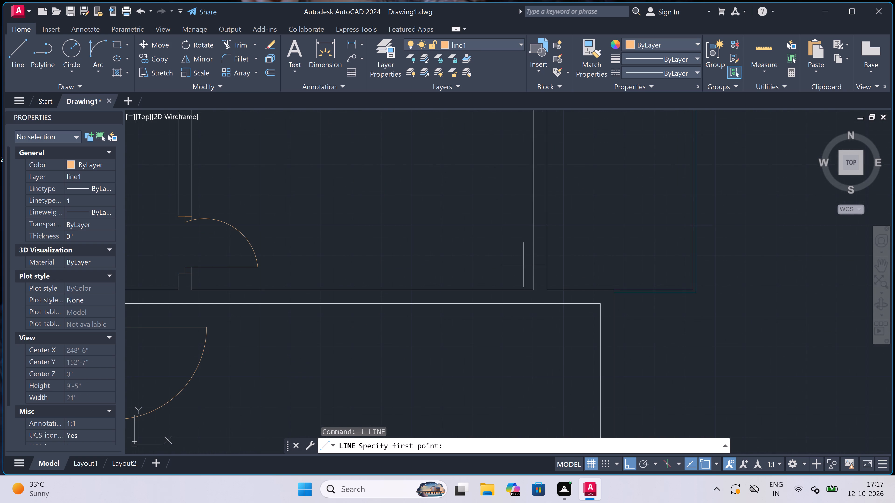
left_click(534, 277)
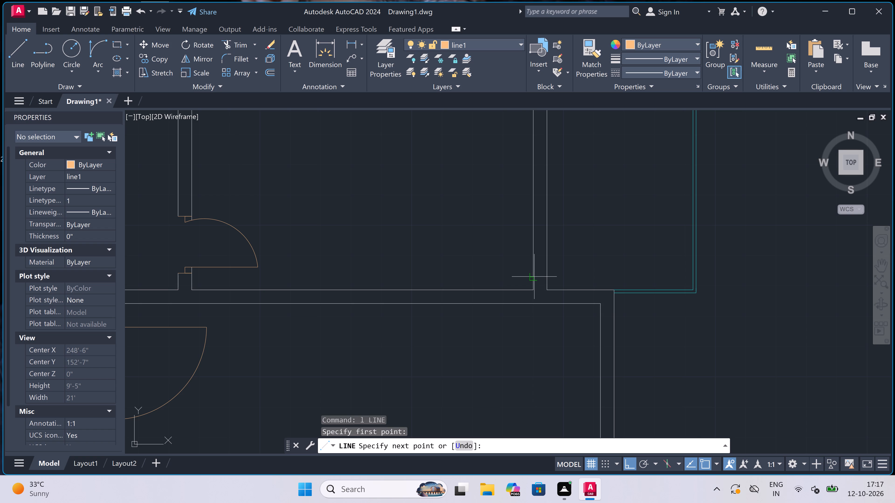
scroll(538, 275, "up", 2)
left_click(557, 281)
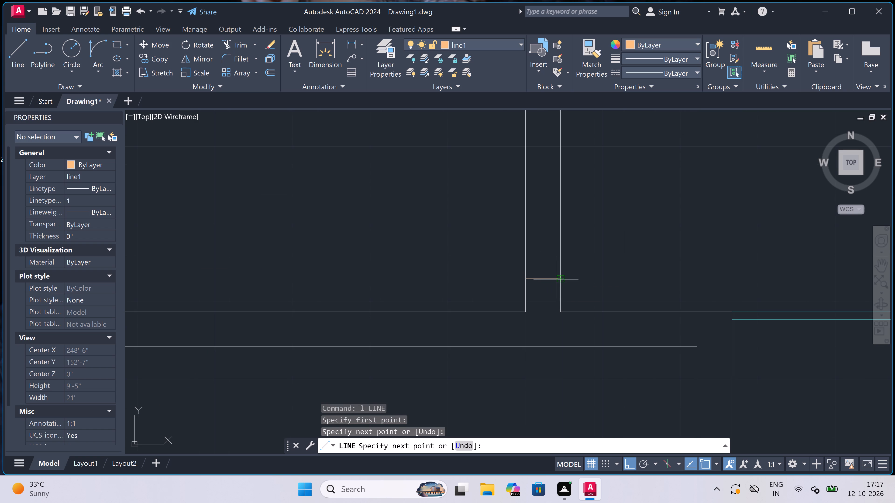
left_click(545, 274)
type("2\"")
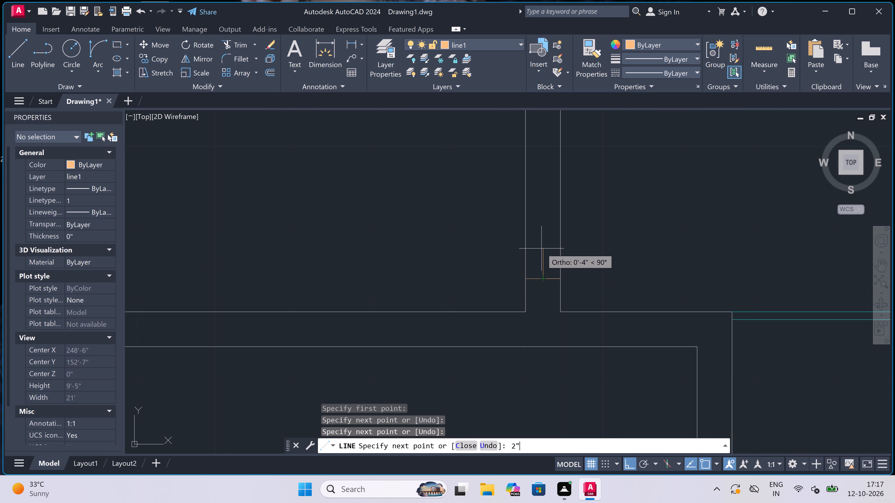
key("space")
type("2'")
key("space")
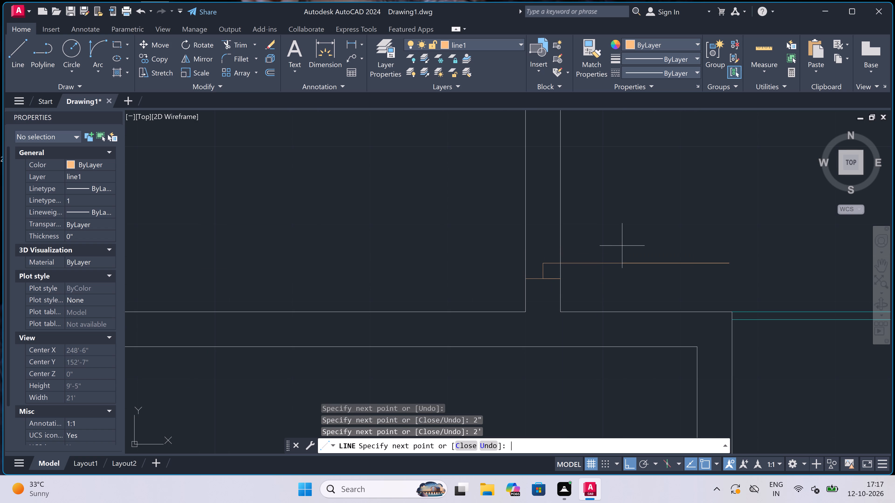
key("Escape")
Draw the upper door jamb line across this balcony partition, with a 2" stop down from its midpoint.
key("space")
scroll(492, 250, "down", 2)
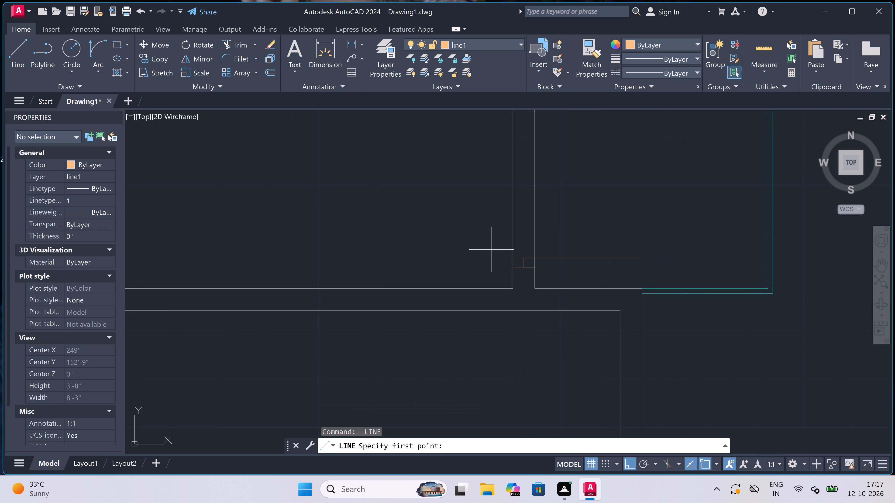
scroll(523, 204, "up", 2)
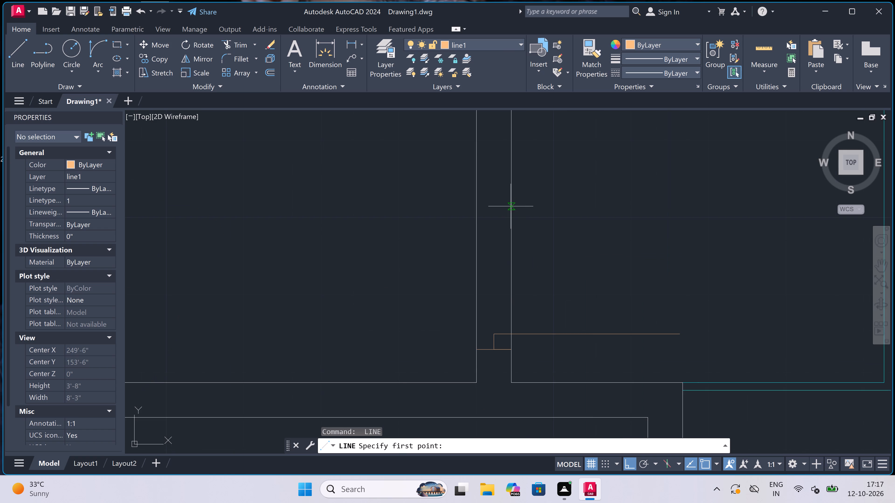
left_click(511, 206)
left_click(482, 206)
left_click(496, 205)
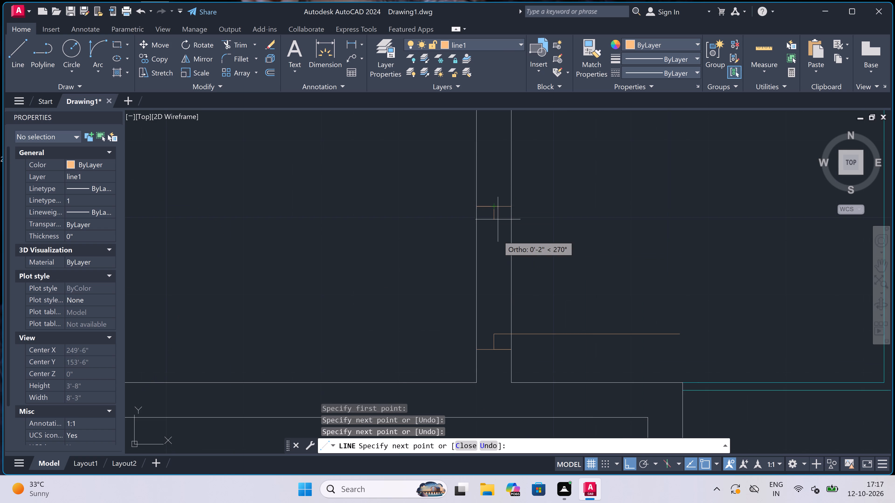
type("2\"")
key("space")
key("Escape")
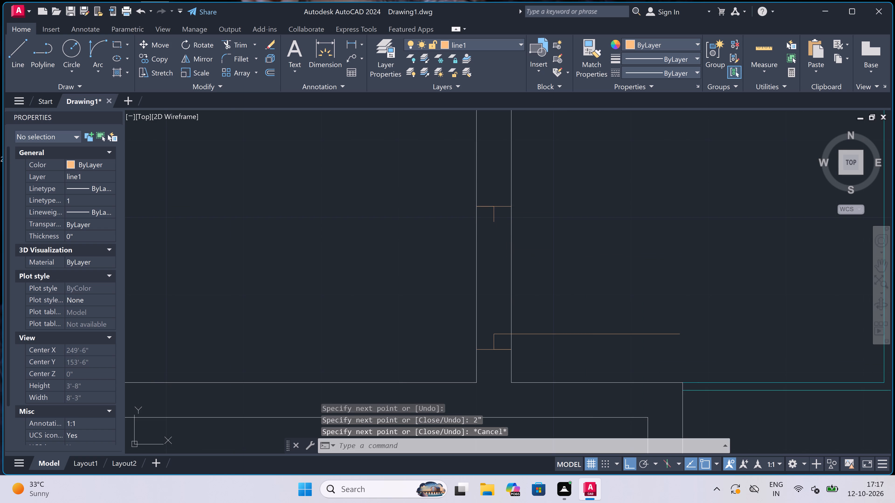
Draw the door swing arc from the leaf's free end to the upper stop's tip, bulging over the balcony side.
double_click(96, 49)
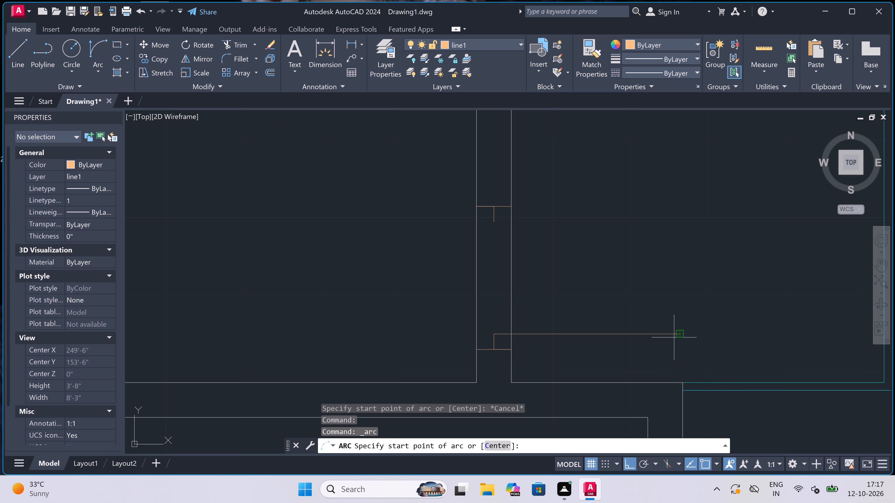
left_click(683, 334)
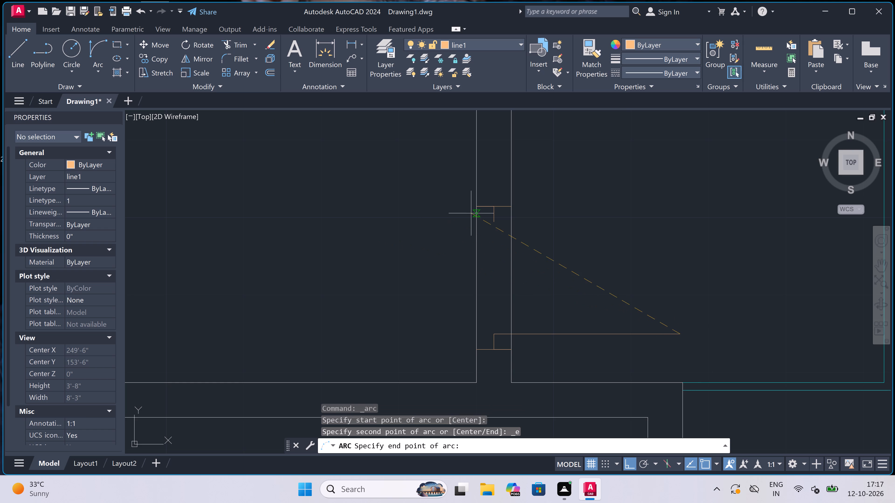
left_click_drag(494, 222, 496, 220)
double_click(602, 196)
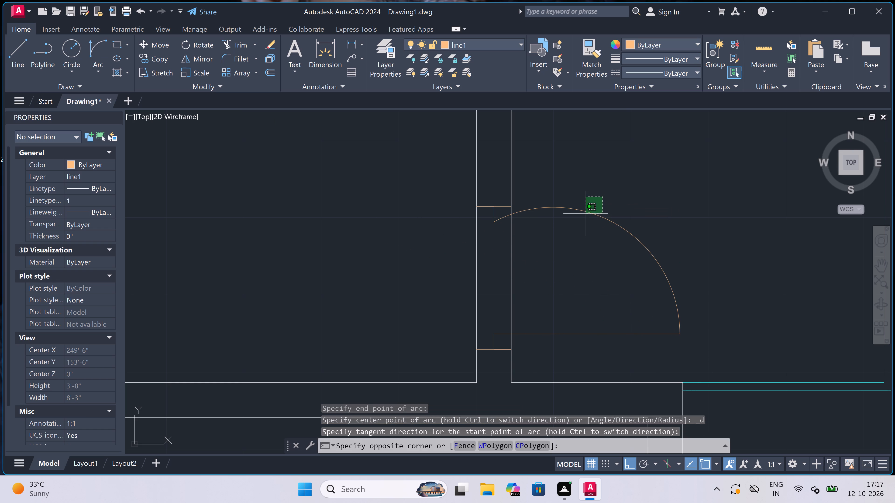
Trim both partition face lines inside the new balcony door opening.
key("t")
key("r")
key("space")
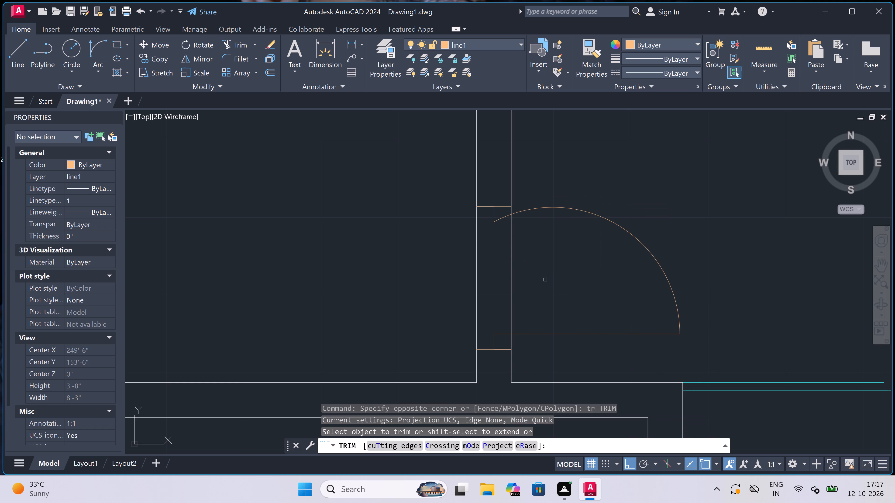
left_click(545, 279)
left_click_drag(371, 289, 373, 288)
scroll(475, 273, "down", 4)
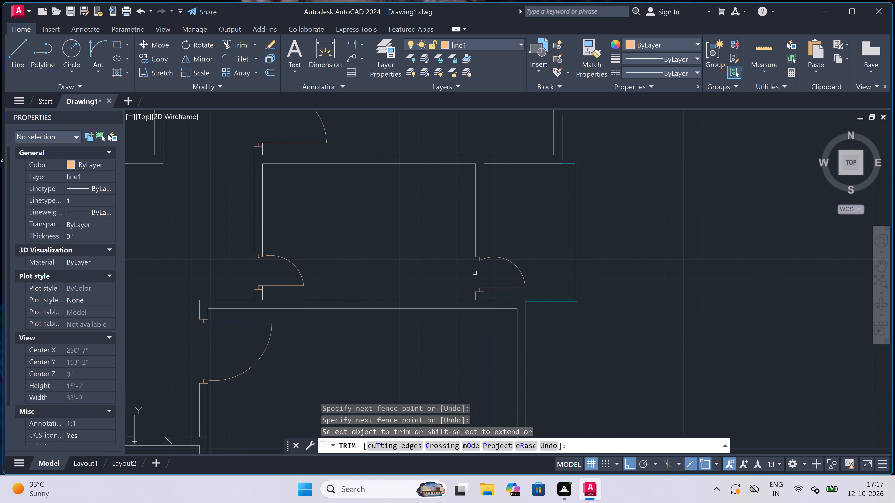
key("Escape")
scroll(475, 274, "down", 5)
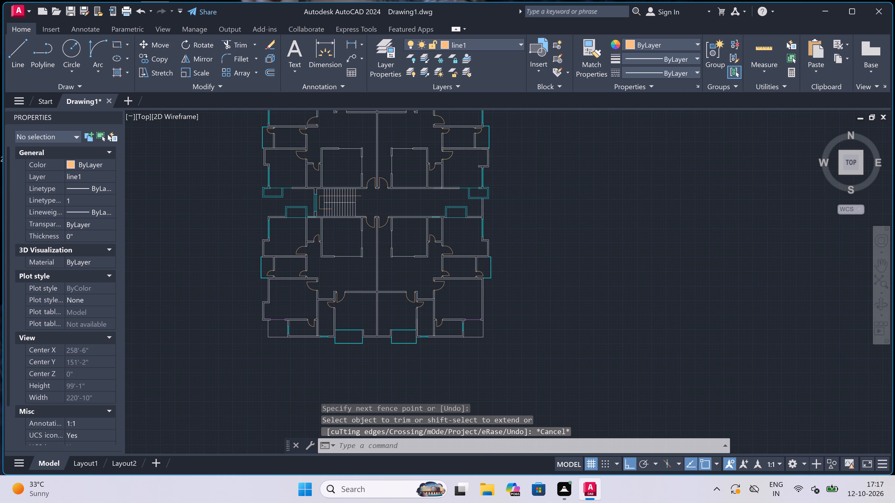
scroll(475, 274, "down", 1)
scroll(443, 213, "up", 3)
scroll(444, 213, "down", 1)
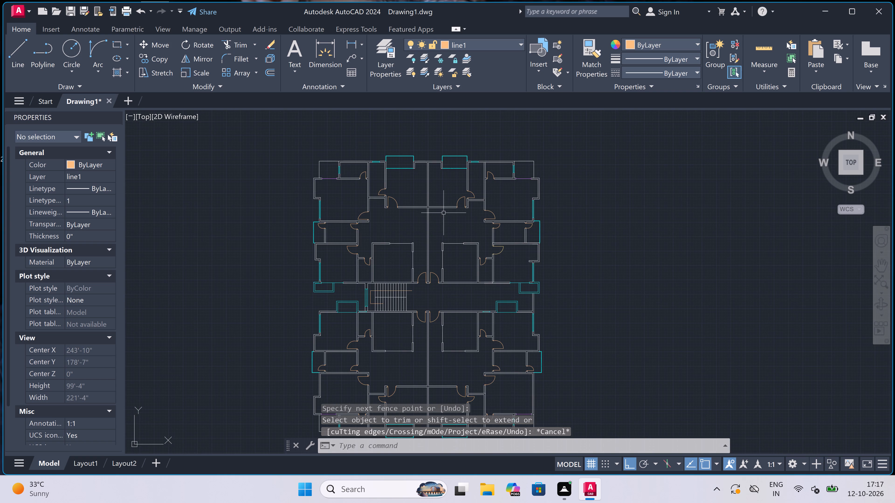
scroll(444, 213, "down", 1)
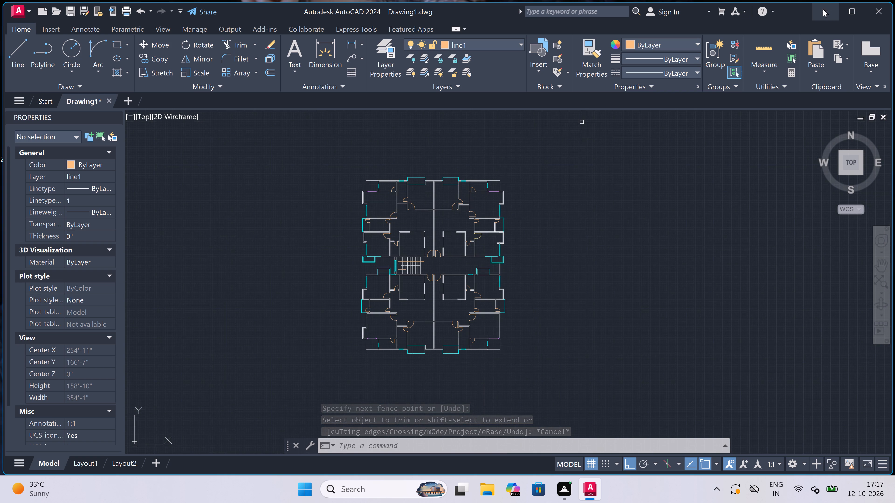
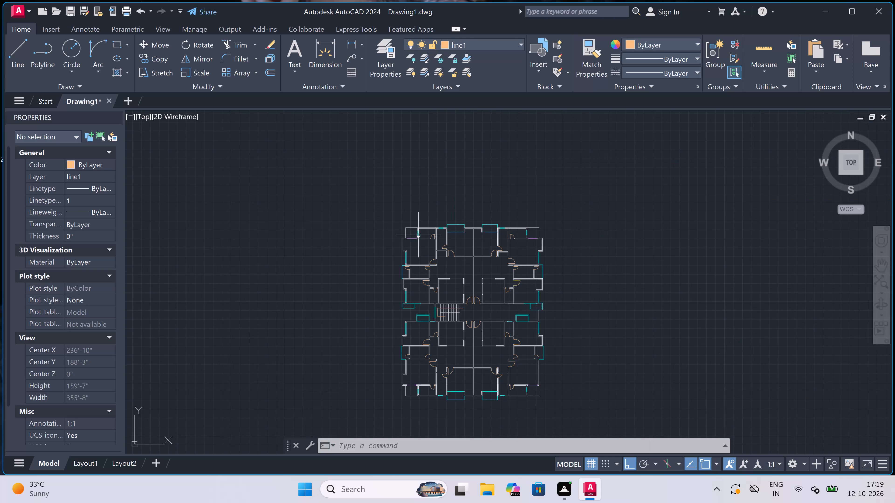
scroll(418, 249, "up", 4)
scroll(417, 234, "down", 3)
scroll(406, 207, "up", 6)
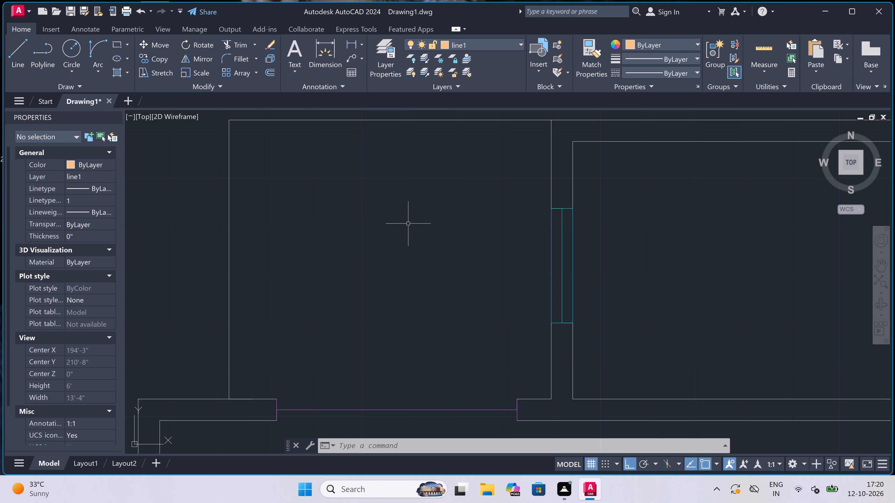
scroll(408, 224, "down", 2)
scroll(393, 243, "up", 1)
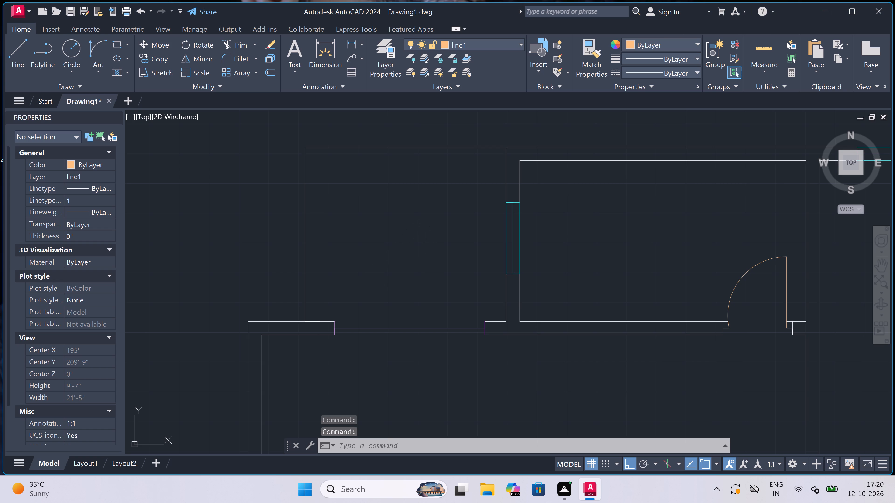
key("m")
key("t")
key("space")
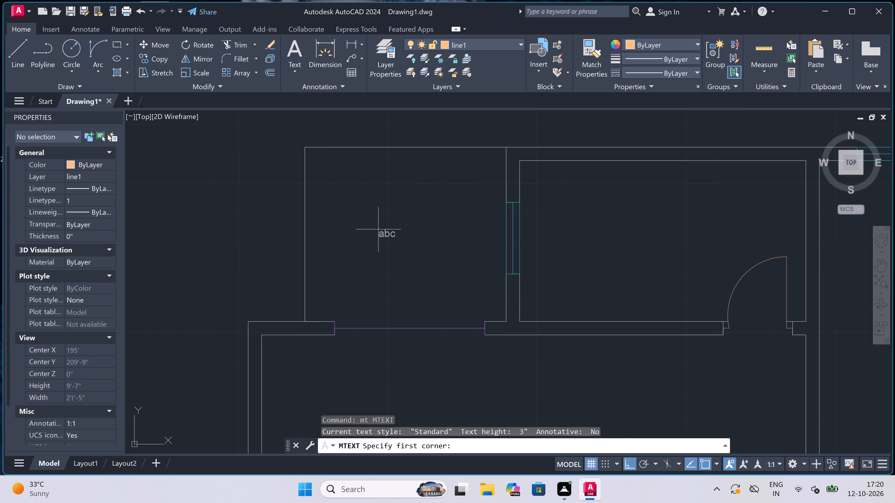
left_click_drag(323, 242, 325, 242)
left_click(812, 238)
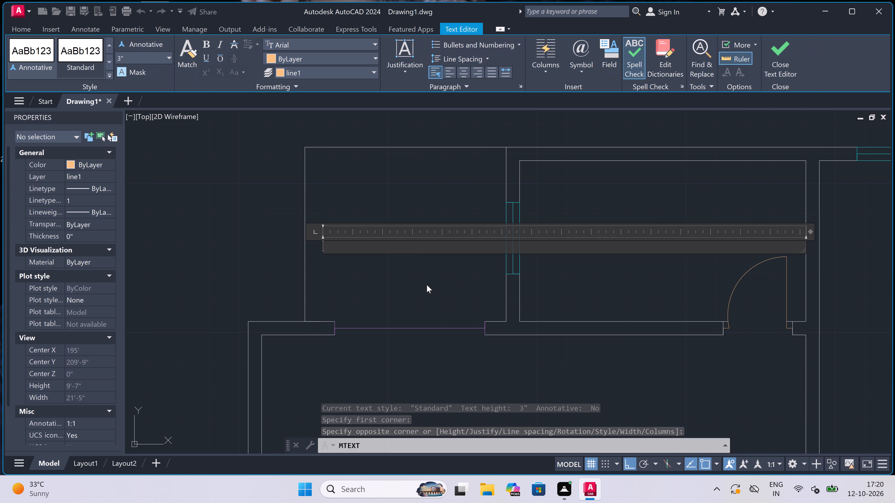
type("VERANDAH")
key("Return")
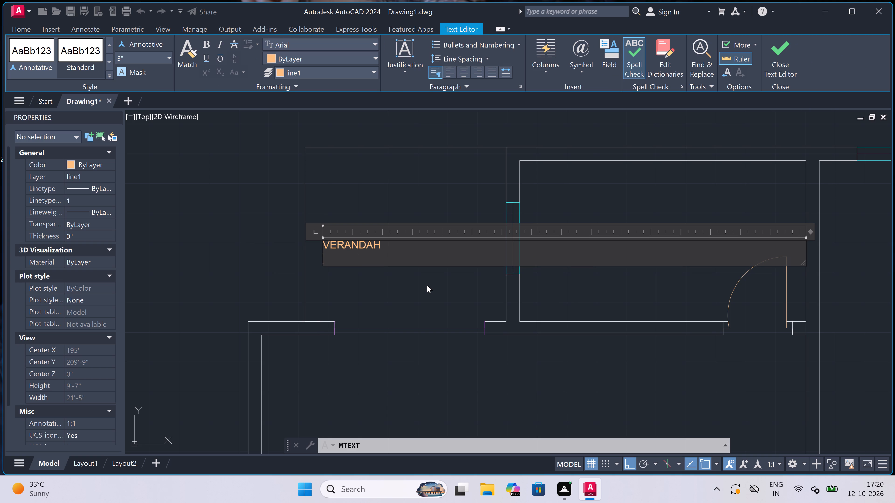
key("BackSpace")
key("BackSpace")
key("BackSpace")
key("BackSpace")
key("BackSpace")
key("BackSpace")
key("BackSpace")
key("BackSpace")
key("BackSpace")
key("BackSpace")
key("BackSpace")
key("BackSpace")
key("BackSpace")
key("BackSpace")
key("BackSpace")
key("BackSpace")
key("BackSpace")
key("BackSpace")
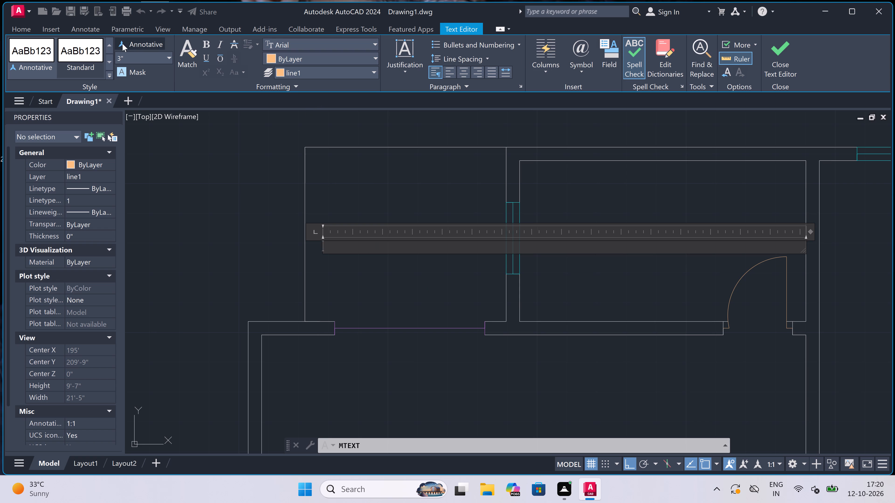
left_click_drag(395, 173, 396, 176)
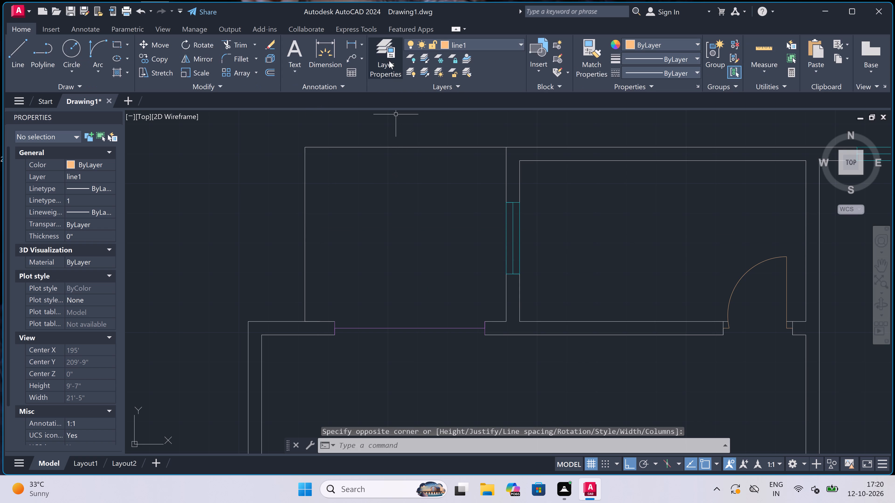
On layer 0, add a two-line multiline text label reading VERANDAH and 5'3"x4'2" in the upper-left unit's corner space above the magenta opening.
double_click(501, 43)
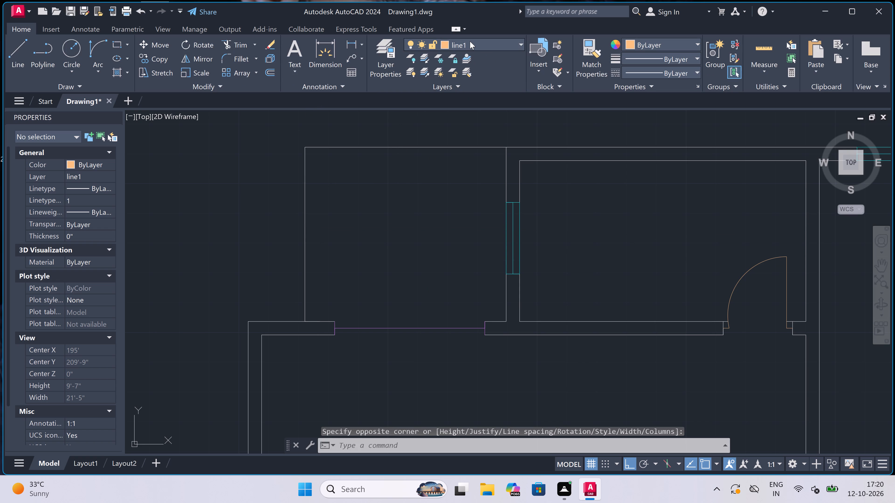
double_click(470, 41)
left_click(472, 41)
left_click(497, 56)
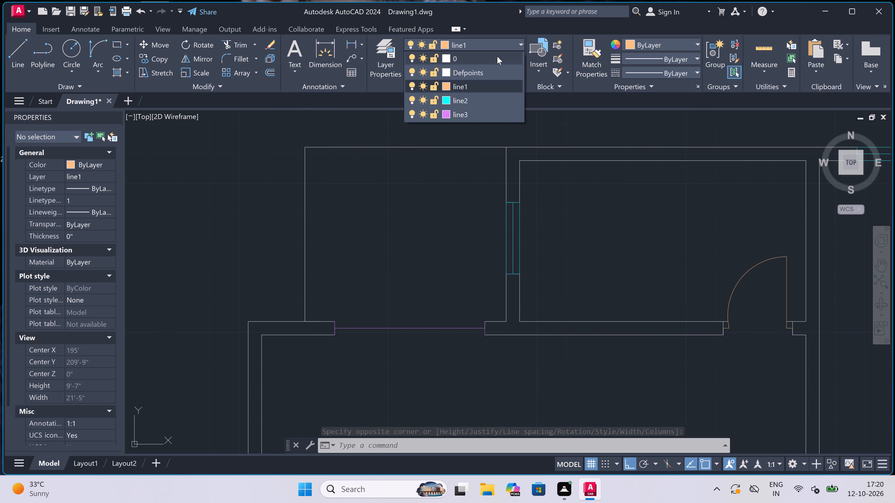
key("space")
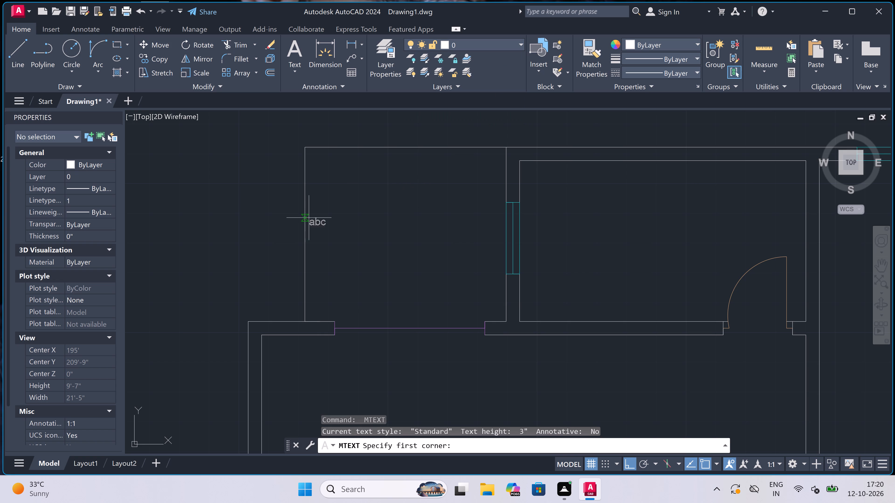
left_click(327, 231)
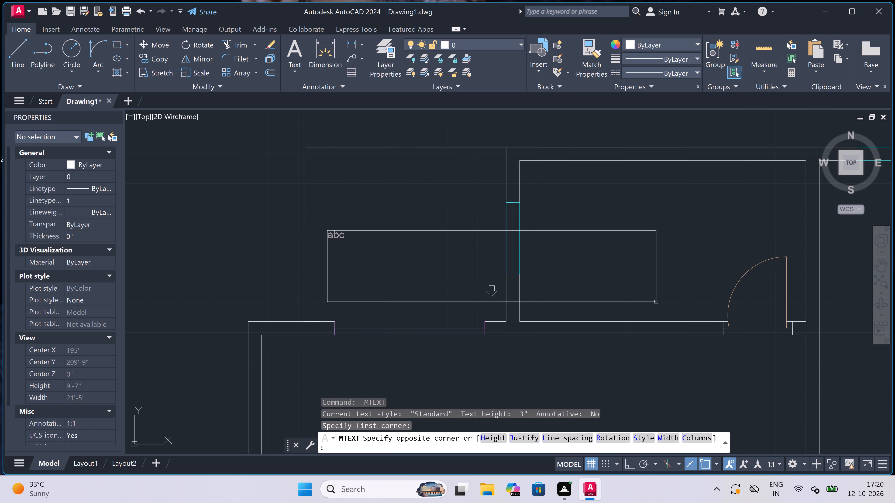
left_click_drag(783, 280, 781, 283)
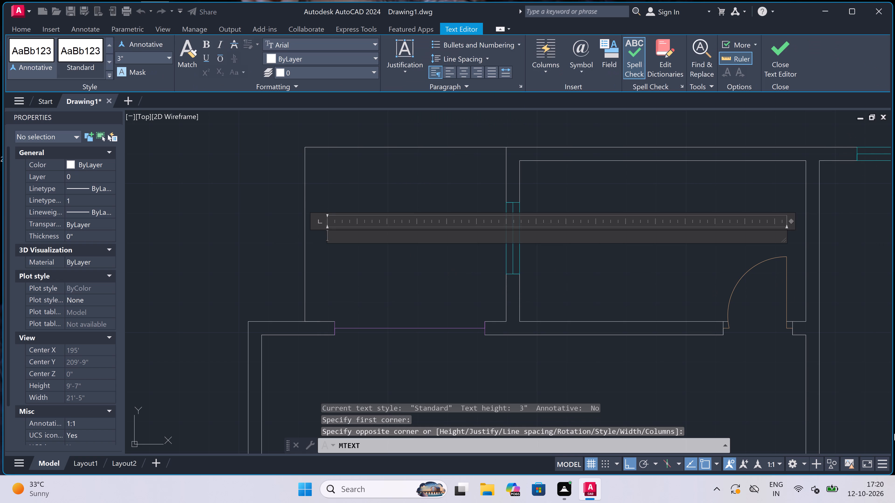
scroll(351, 278, "up", 1)
scroll(387, 268, "down", 2)
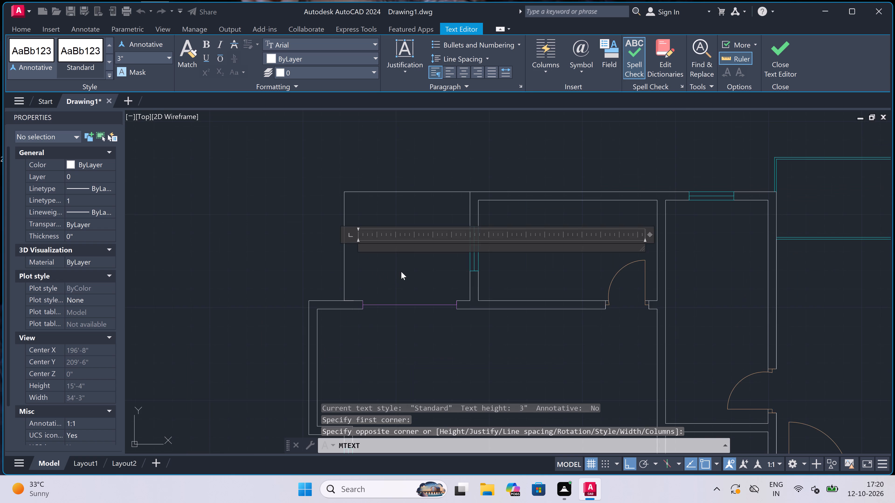
scroll(404, 271, "up", 2)
type("VERAND")
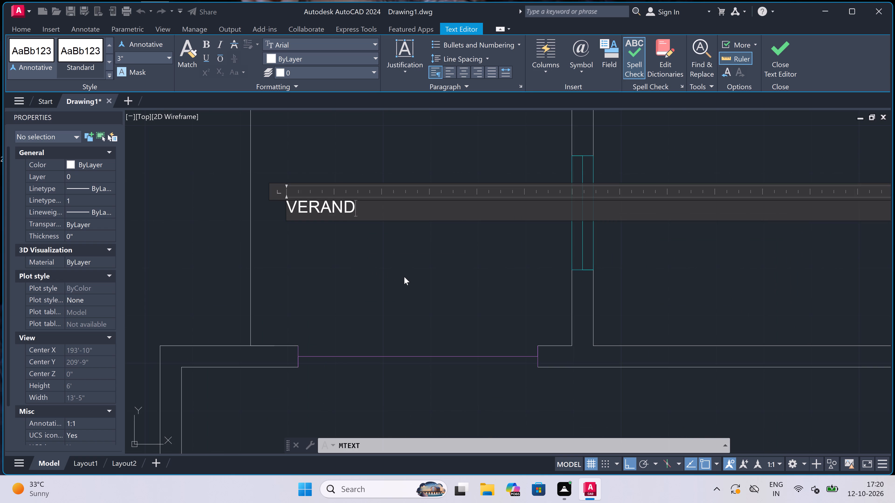
type("AH")
key("Return")
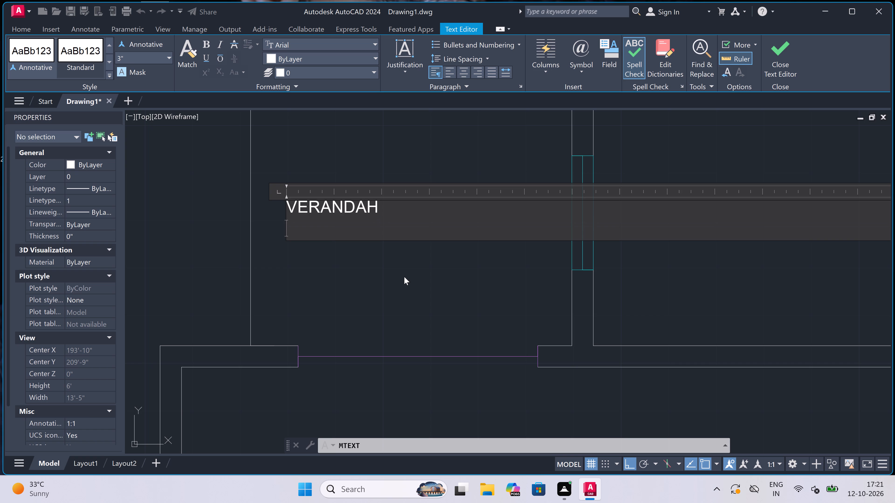
type("5'5")
key("BackSpace")
key("3")
type("\"x")
type("4'")
key("2")
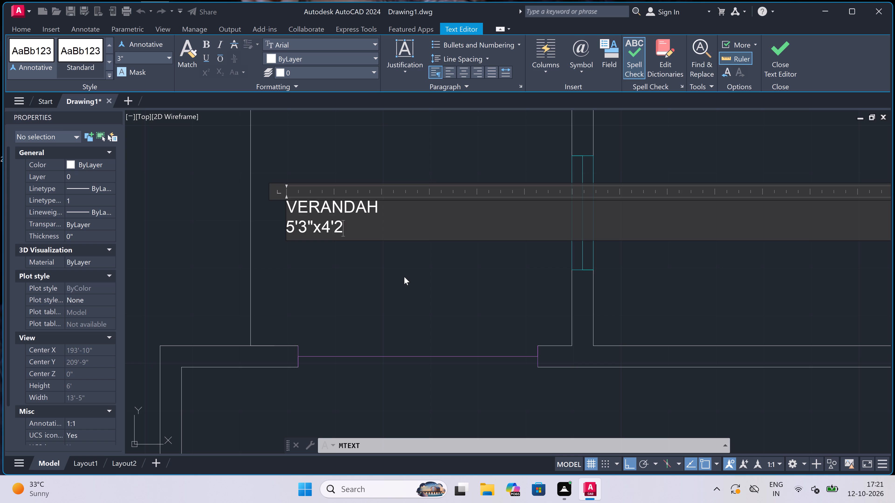
key("shift+quotedbl")
left_click(318, 249)
Add a two-line multiline text label reading TOILET and 8'0"x4'6" in the room adjoining the verandah of the upper-left unit.
scroll(312, 224, "down", 3)
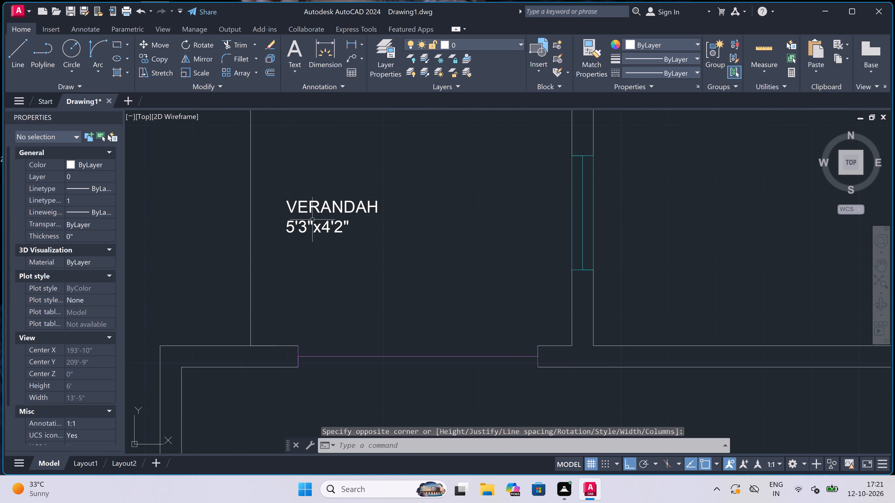
scroll(311, 223, "down", 3)
scroll(336, 225, "up", 3)
scroll(417, 204, "down", 3)
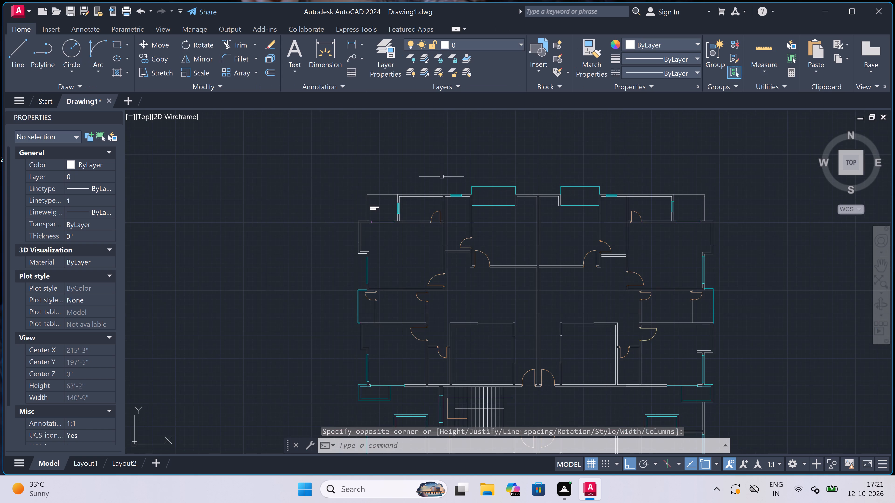
scroll(443, 177, "up", 4)
key("space")
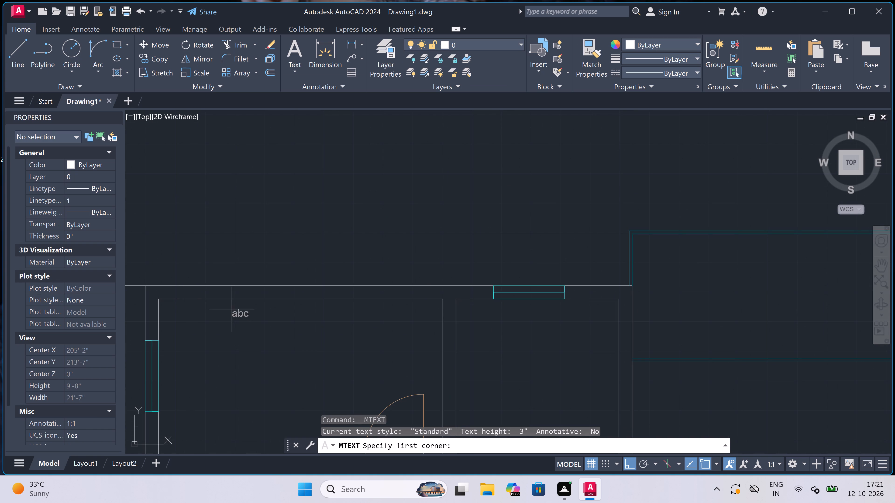
left_click(235, 329)
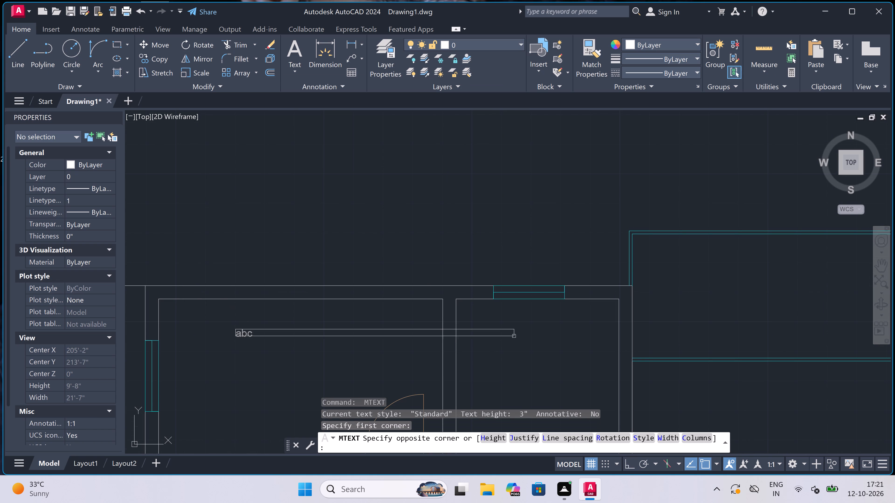
left_click(637, 334)
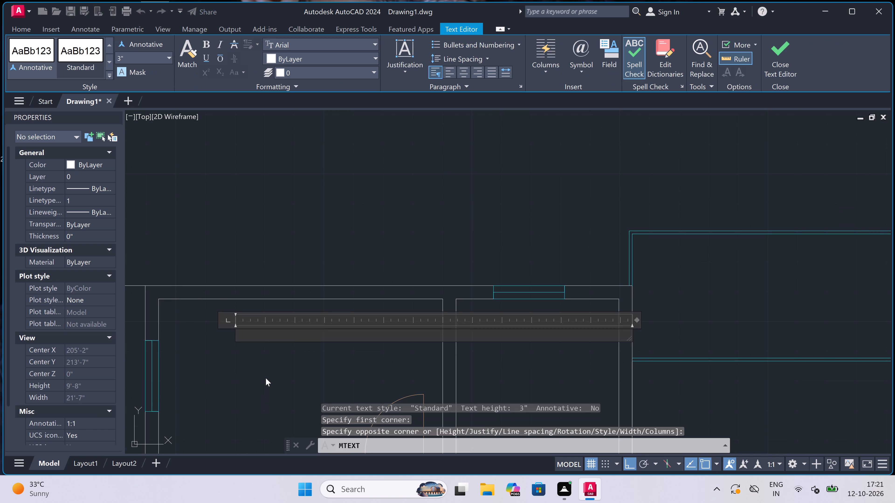
type("TOI")
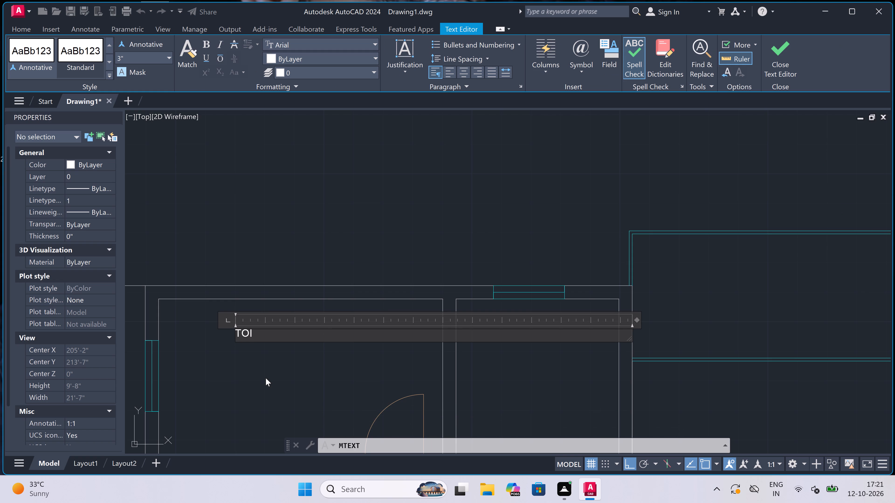
type("LET")
key("Return")
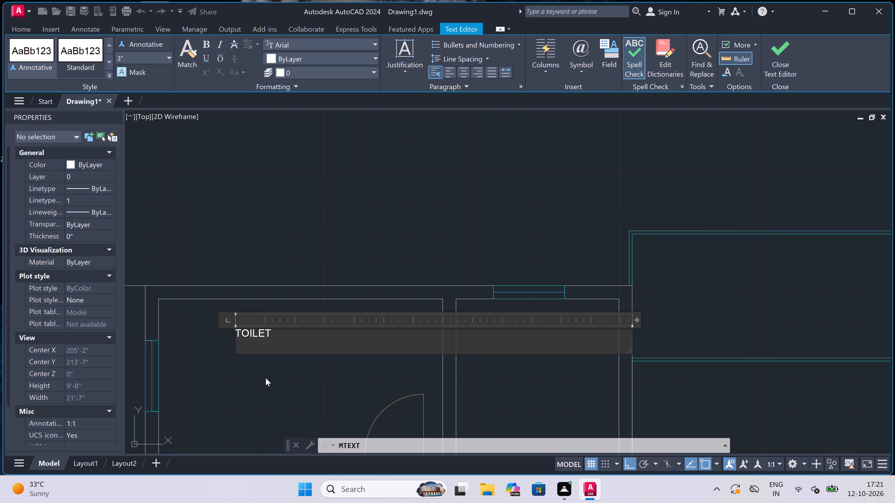
type("8'0")
type("\"x")
type("4'6")
key("shift+quotedbl")
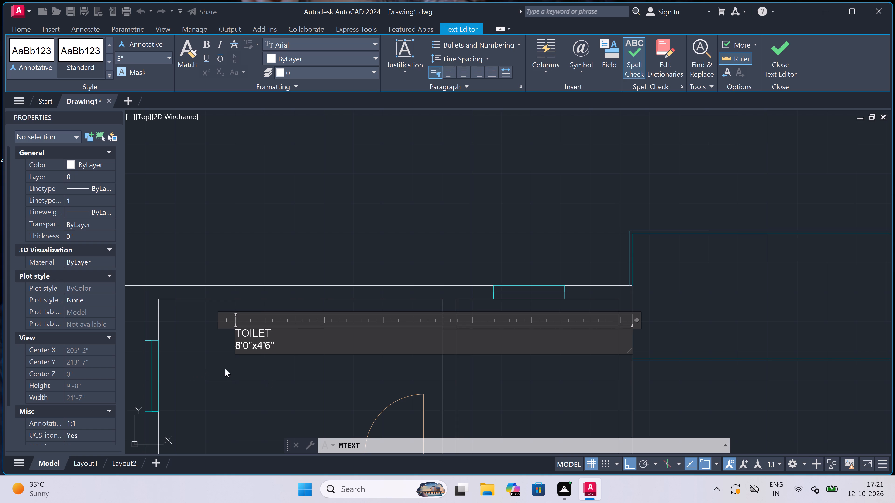
left_click(225, 369)
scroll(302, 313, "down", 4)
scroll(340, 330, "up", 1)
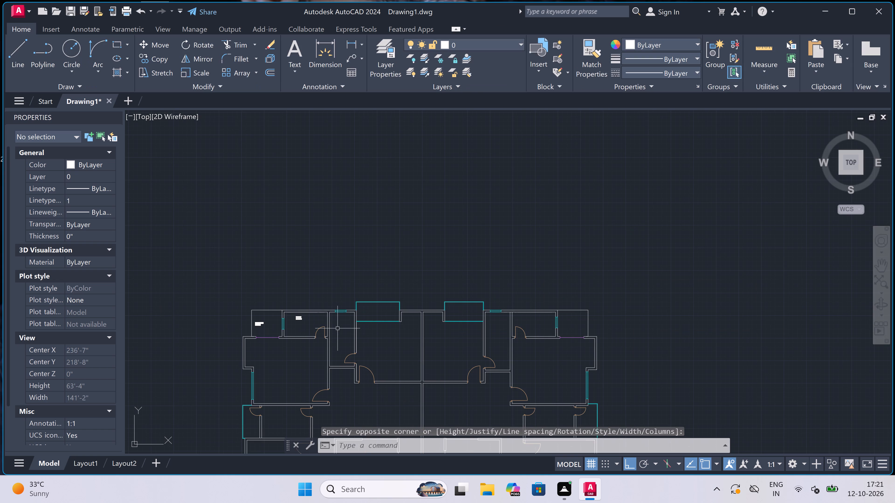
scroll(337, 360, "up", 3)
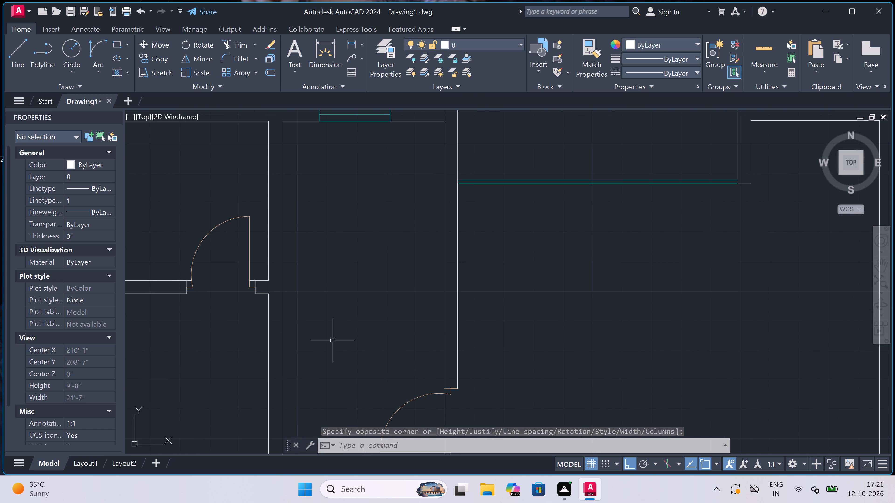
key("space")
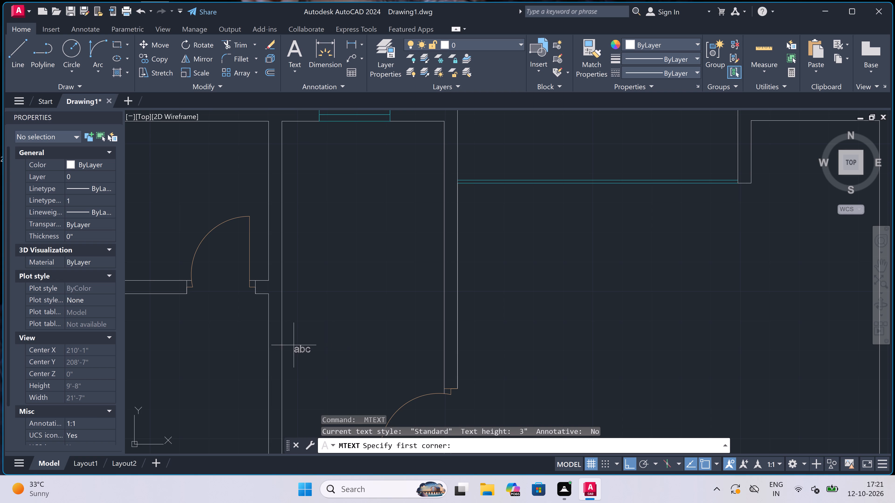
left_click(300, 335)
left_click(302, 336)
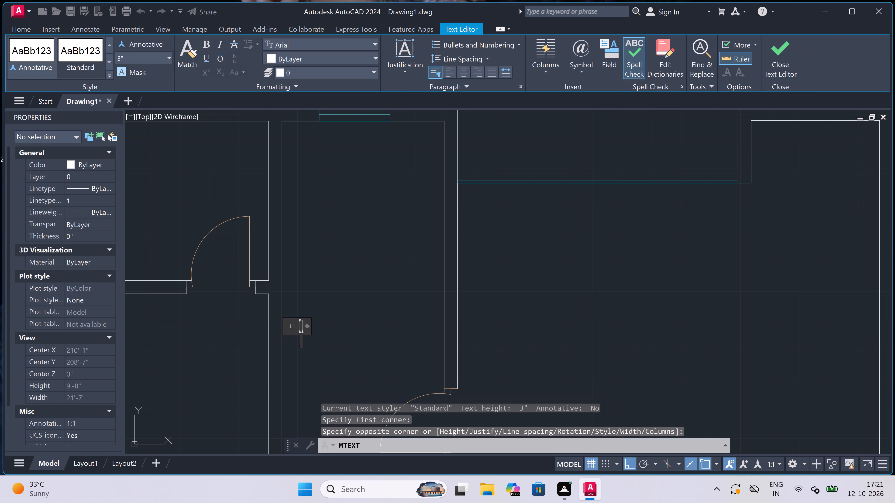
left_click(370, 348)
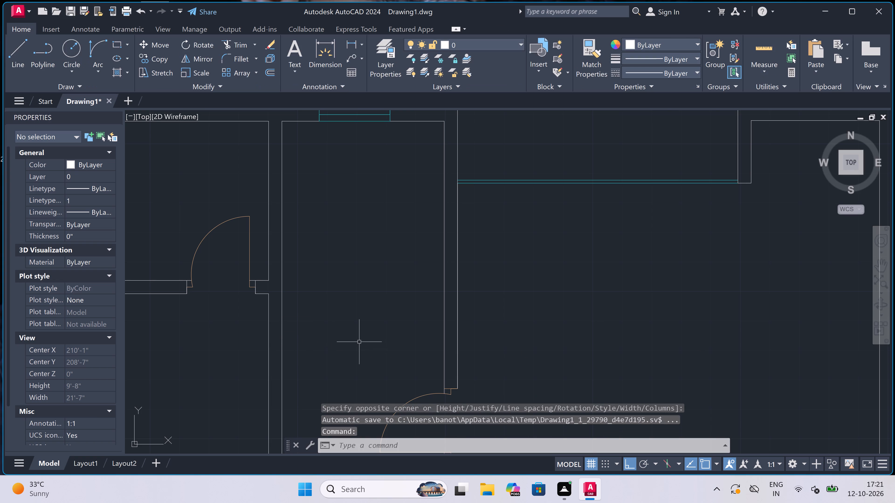
Add a two-line multiline text label reading TOILET and 4'7"x10'4" in the narrow room beside the upper-left unit's first toilet.
key("space")
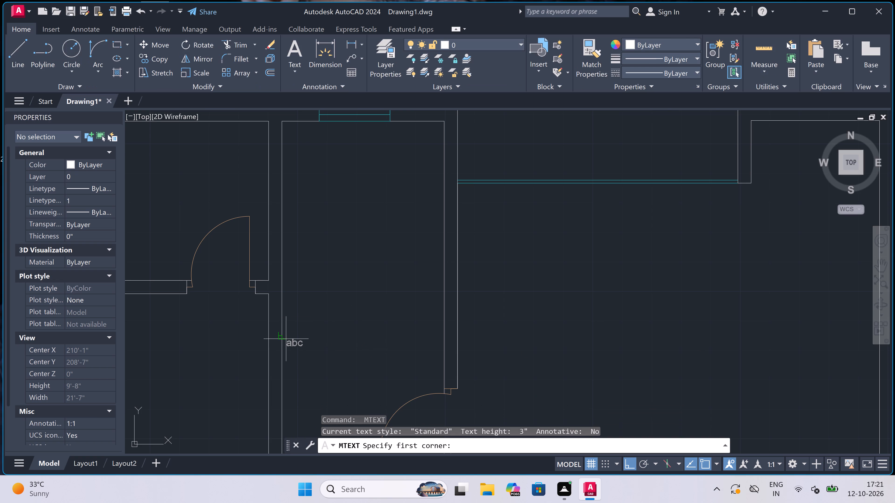
left_click(312, 331)
left_click(666, 331)
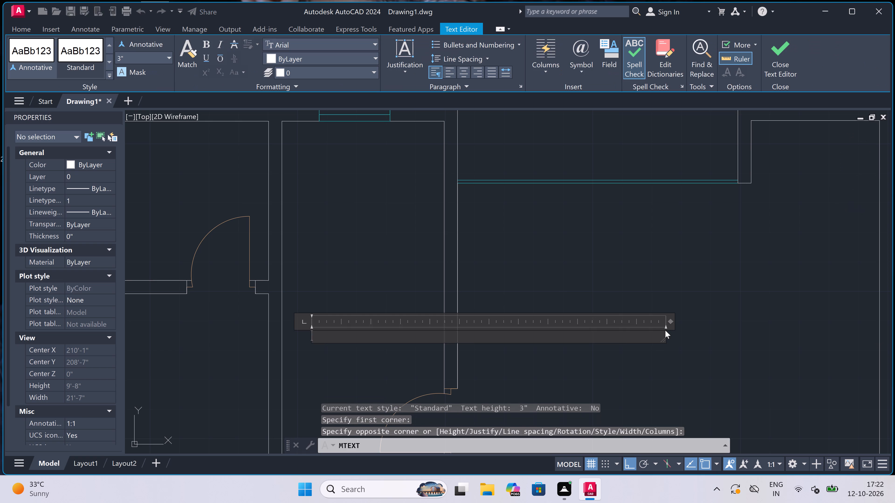
key("t")
type("OILET")
key("Return")
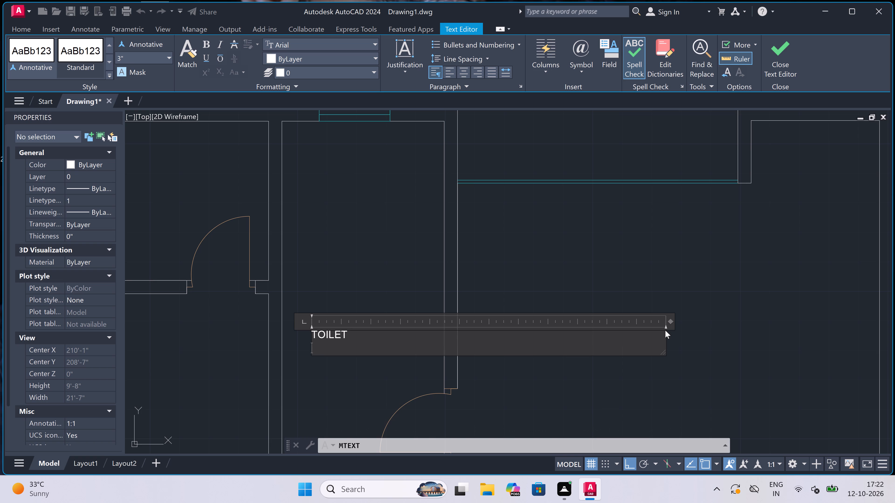
type("4'7")
key("shift+quotedbl")
key("x")
type("20")
key("BackSpace")
key("BackSpace")
type("10")
type("'4")
key("shift+quotedbl")
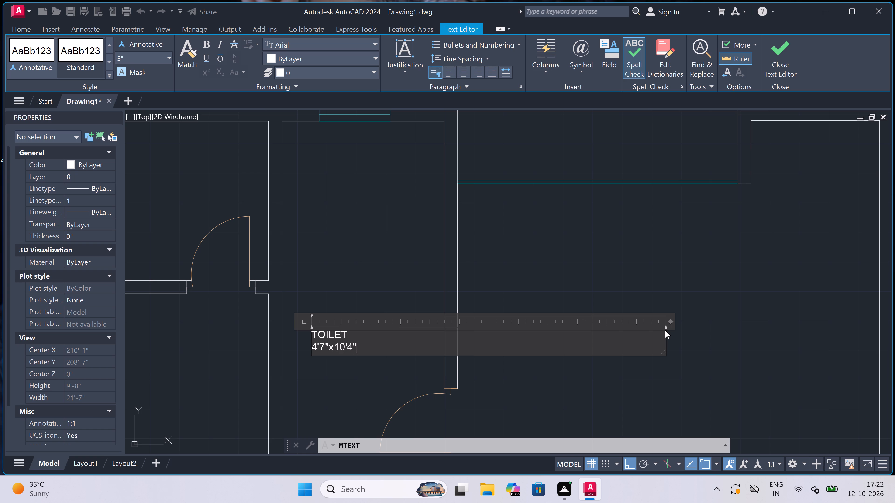
double_click(334, 285)
scroll(330, 289, "down", 4)
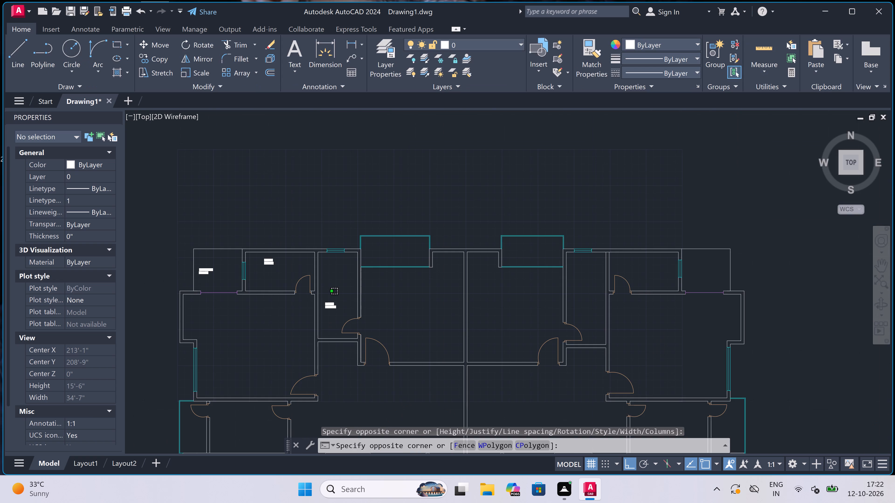
scroll(330, 312, "up", 1)
key("Escape")
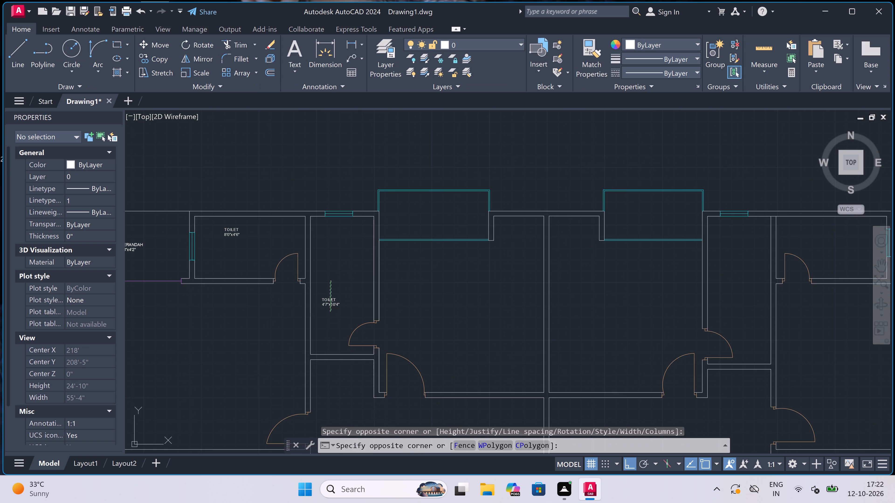
Add a two-line, unindented multiline text label reading BEDROOM and 11'11"x11'0" in the upper-left unit's room beside the central party wall.
key("space")
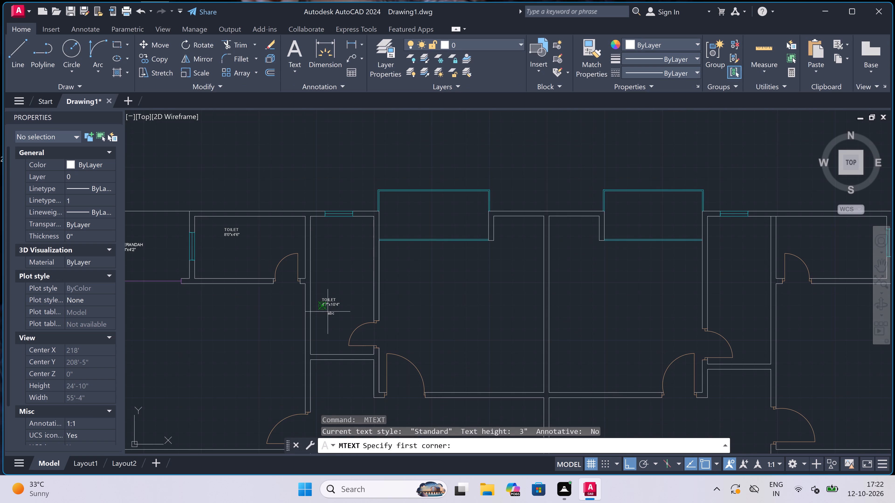
scroll(329, 313, "down", 2)
scroll(378, 304, "up", 2)
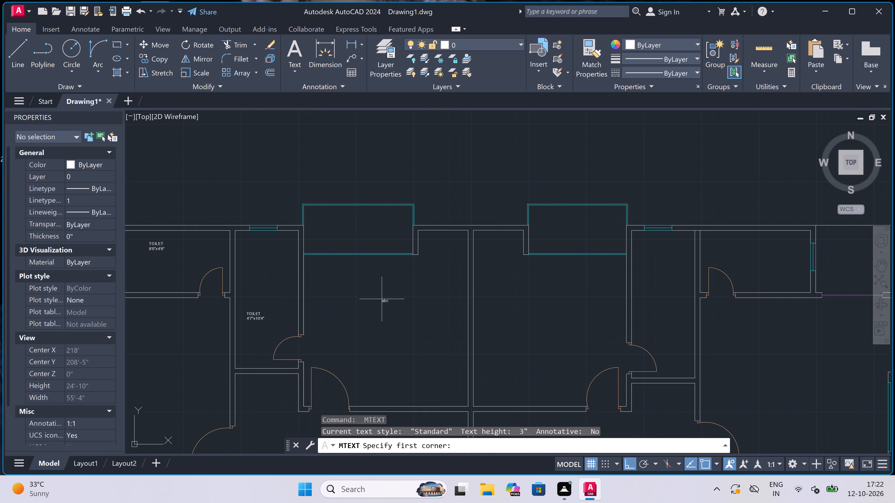
scroll(382, 299, "down", 1)
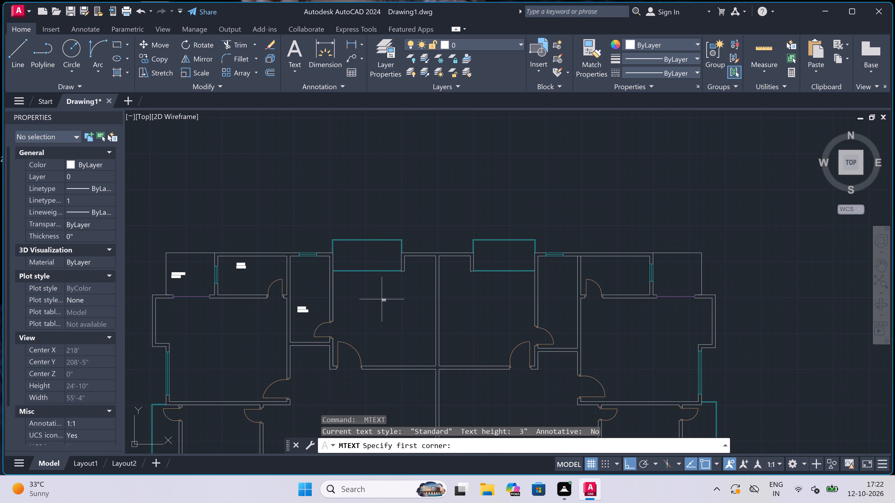
scroll(382, 299, "down", 1)
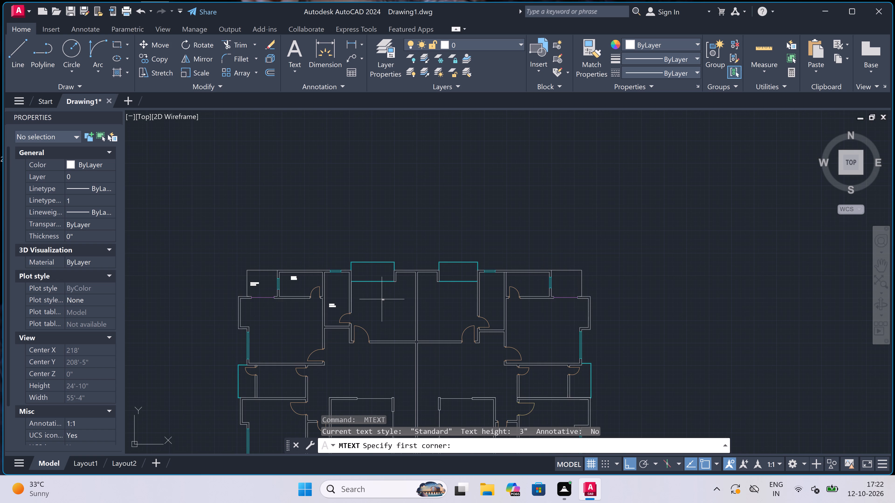
scroll(389, 295, "up", 2)
scroll(389, 297, "down", 3)
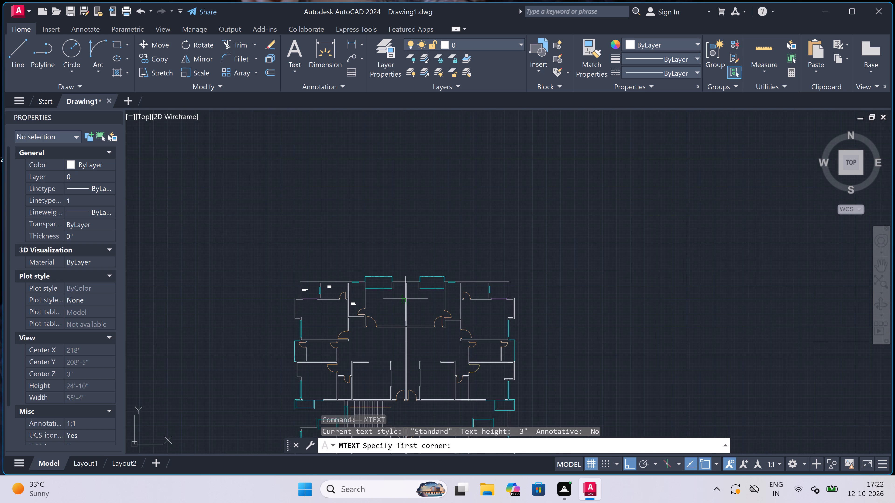
scroll(406, 323, "up", 1)
scroll(372, 328, "up", 4)
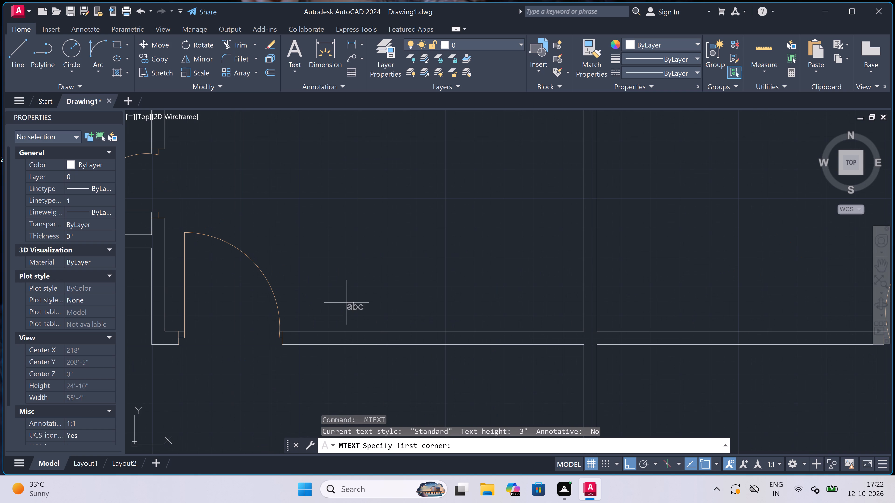
left_click_drag(316, 286, 320, 286)
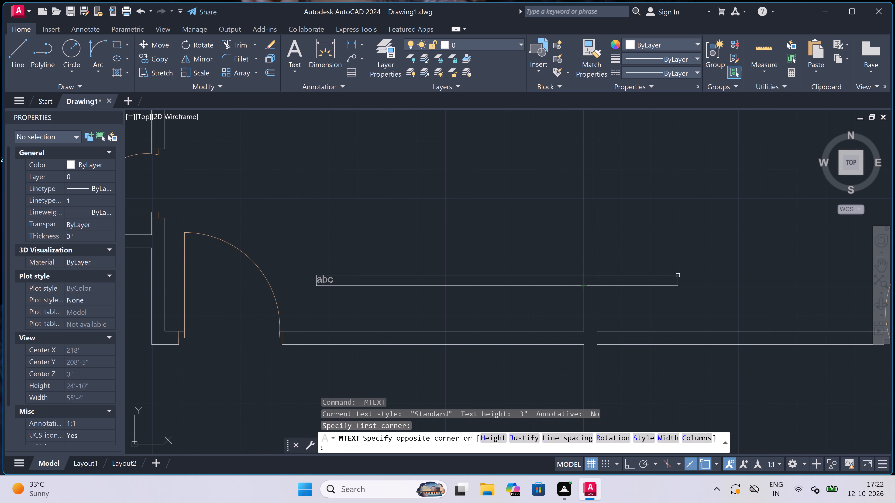
left_click(680, 275)
key("Tab")
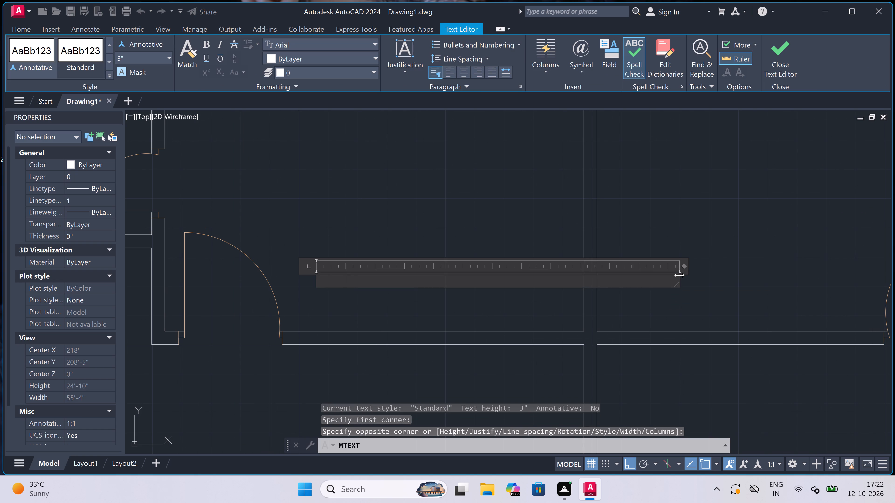
type("BEDROOM")
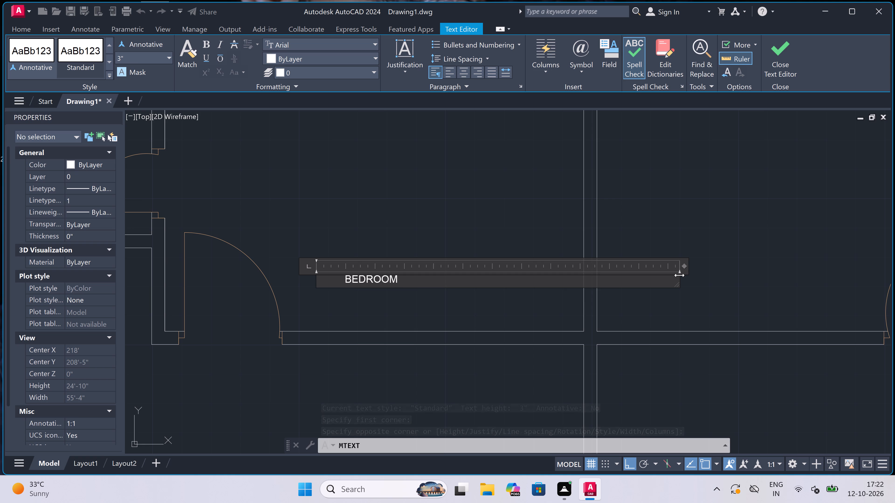
key("Return")
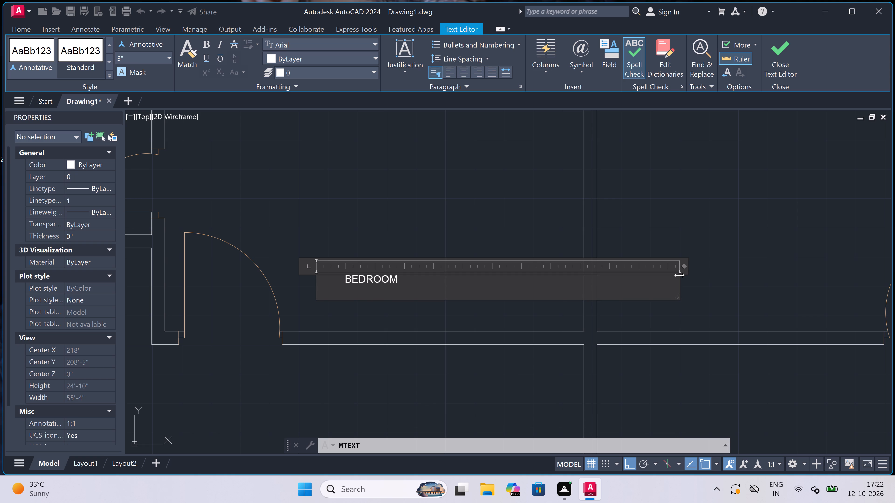
type("11")
key("apostrophe")
key("BackSpace")
key("BackSpace")
key("BackSpace")
key("BackSpace")
key("BackSpace")
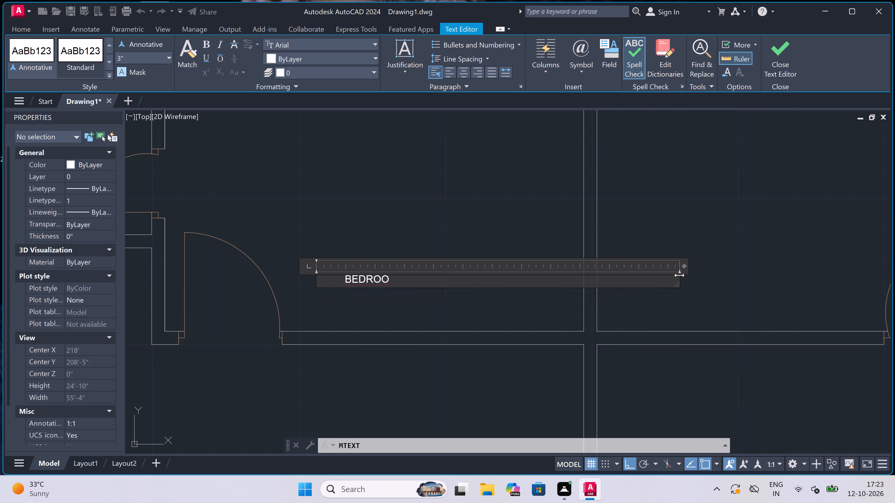
key("BackSpace")
key("BackSpace")
key("BackSpace")
key("BackSpace")
key("BackSpace")
key("BackSpace")
key("BackSpace")
key("BackSpace")
key("BackSpace")
key("BackSpace")
key("BackSpace")
key("BackSpace")
key("BackSpace")
key("BackSpace")
type("BEDR")
type("OOM")
key("Return")
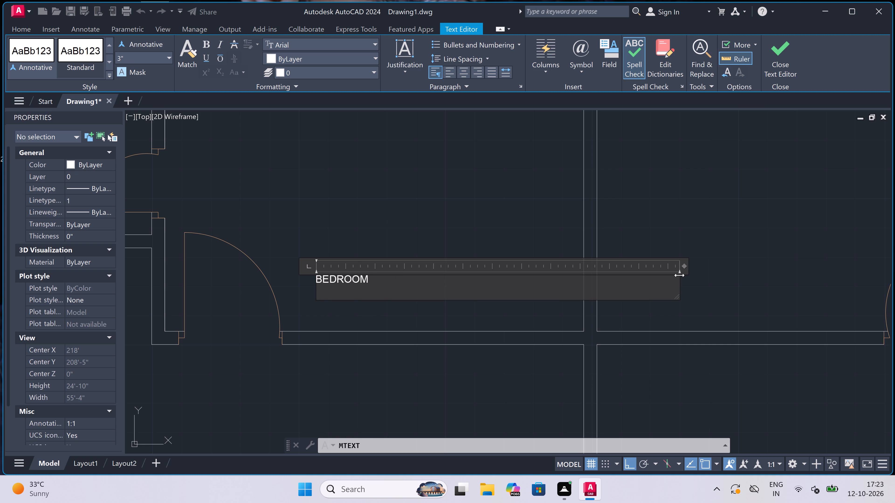
type("11")
key("apostrophe")
type("11")
type("\"x")
type("11")
key("apostrophe")
type("0\"")
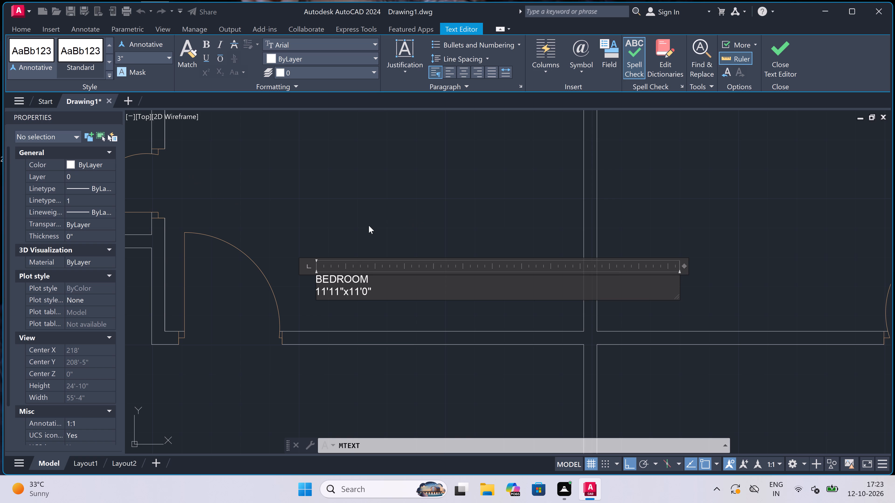
left_click(369, 226)
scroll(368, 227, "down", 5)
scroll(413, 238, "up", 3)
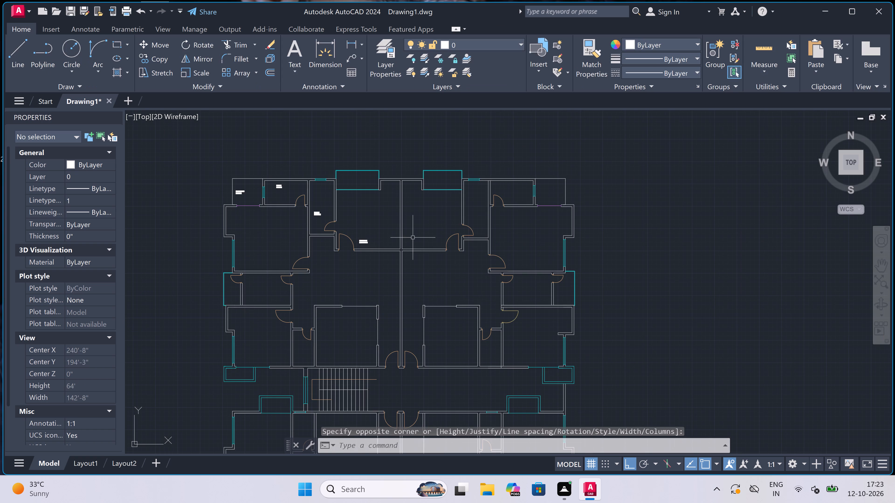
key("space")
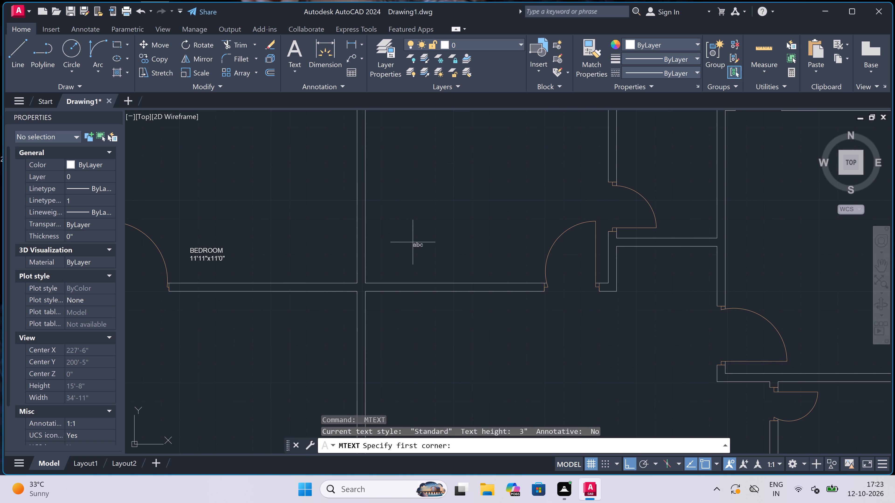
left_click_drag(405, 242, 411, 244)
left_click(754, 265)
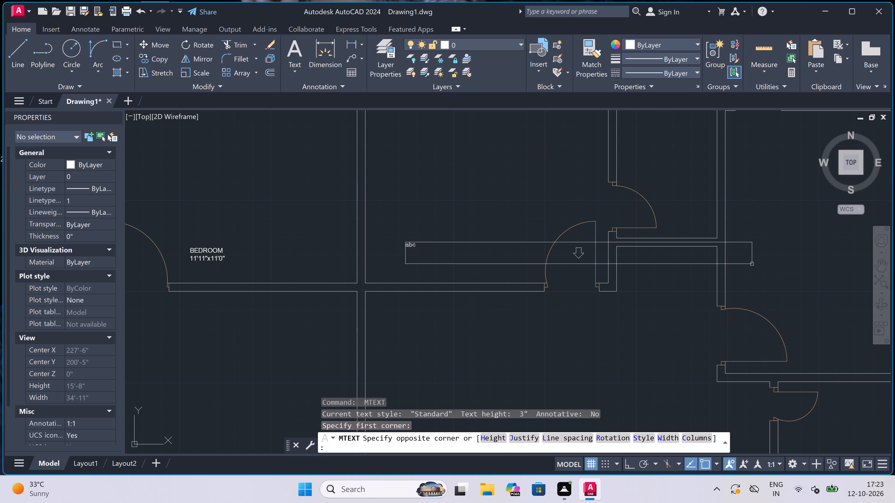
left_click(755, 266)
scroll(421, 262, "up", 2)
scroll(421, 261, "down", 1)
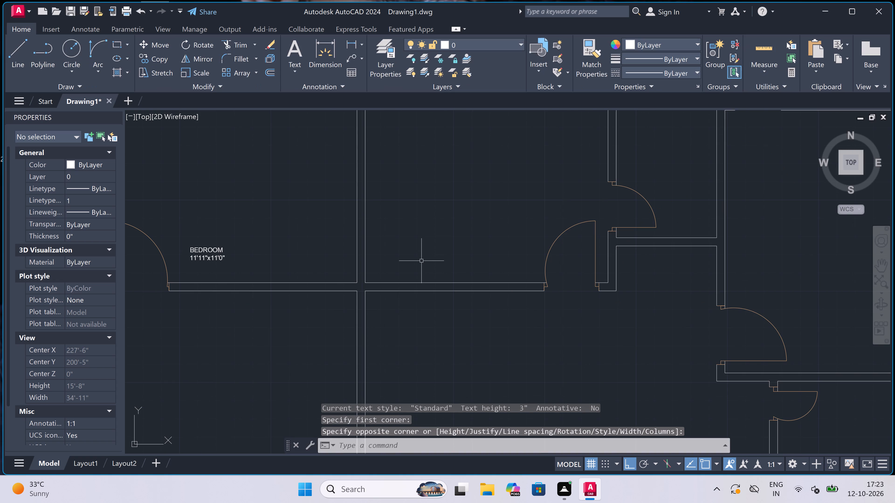
Add a two-line multiline text label reading BEDROOM and 11'11"x11'0" in the upper-right unit's room beside the central party wall.
key("space")
left_click(395, 247)
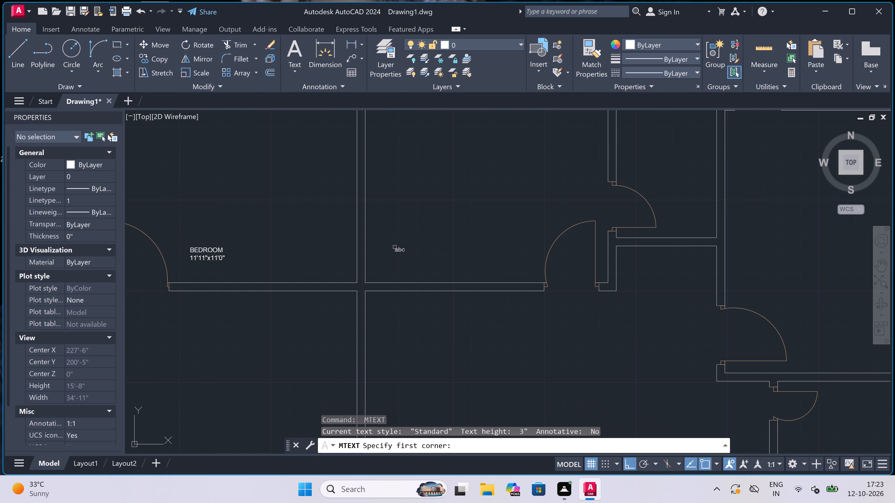
left_click(800, 249)
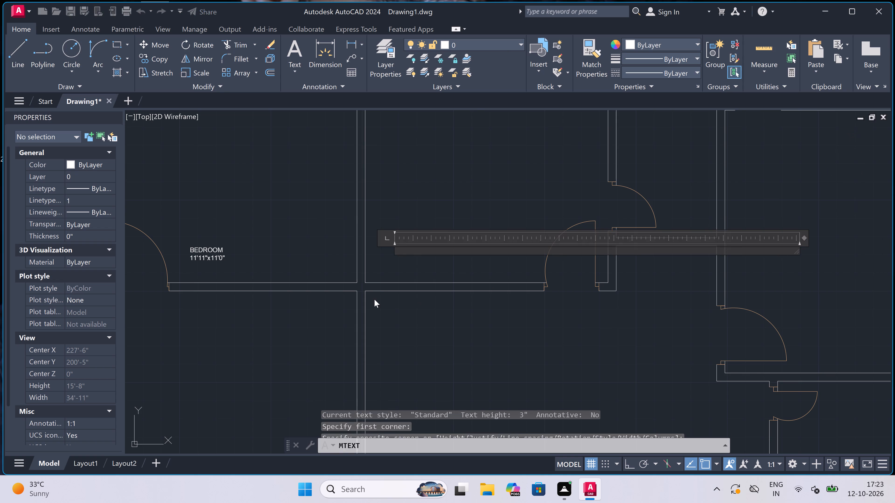
scroll(374, 299, "down", 1)
scroll(413, 282, "up", 2)
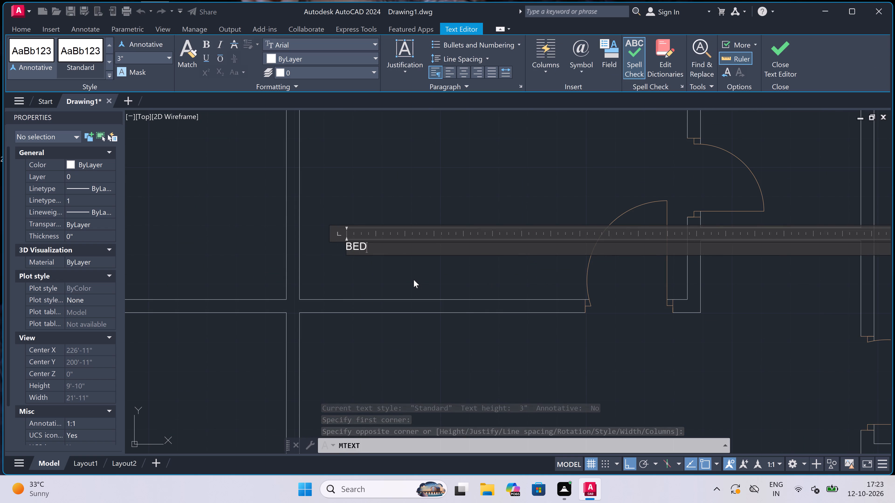
type("ROOM")
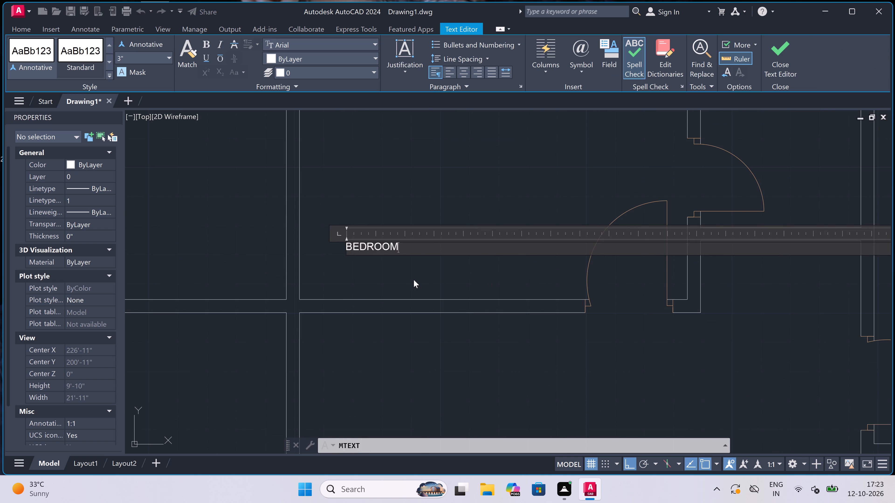
key("Return")
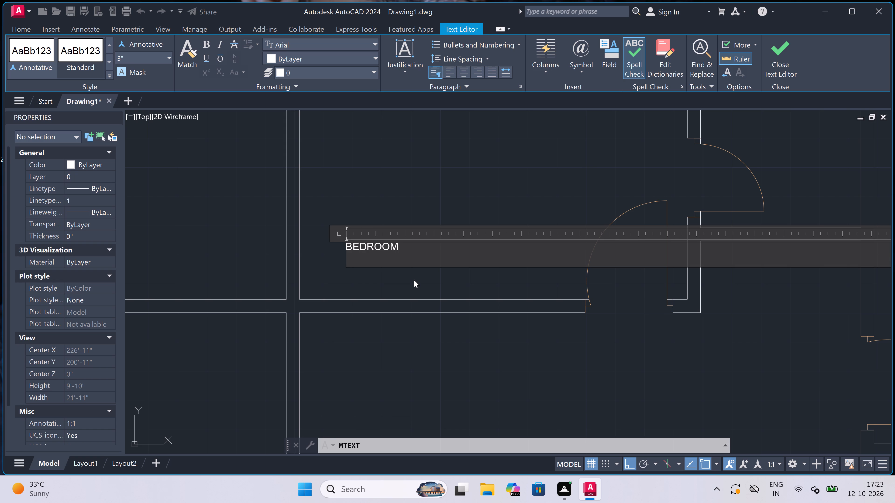
type("11")
type("'11")
type("\"z")
key("BackSpace")
key("x")
type("11")
type("'0\"")
left_click(359, 272)
Add a two-line multiline text label reading TOILET and 8'0"x4'6" in the narrow room beside the upper-right unit's labelled bedroom.
scroll(357, 262, "down", 6)
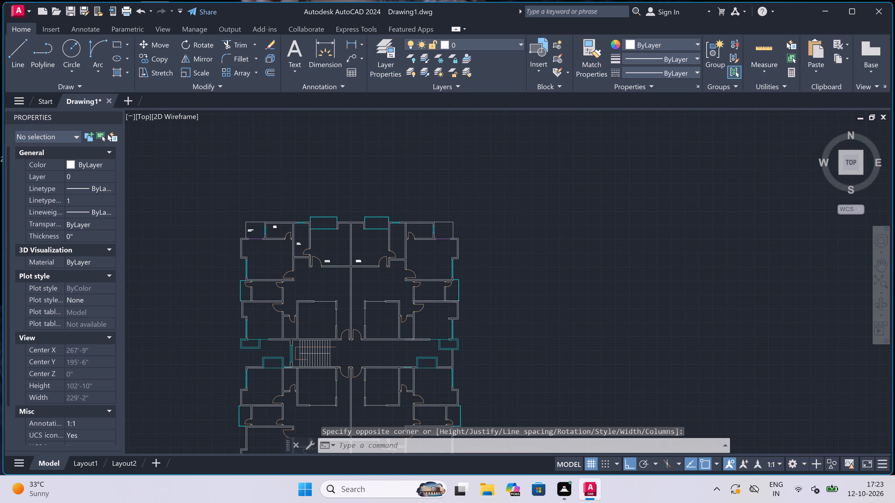
scroll(387, 248, "up", 5)
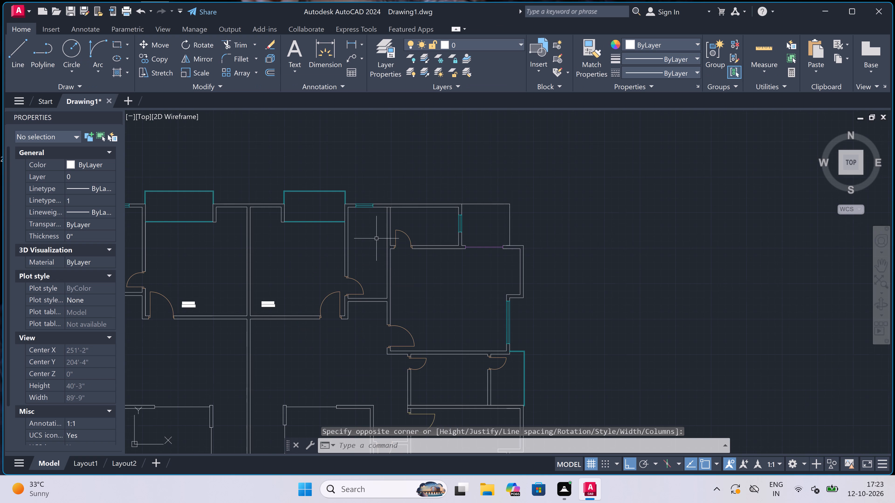
key("space")
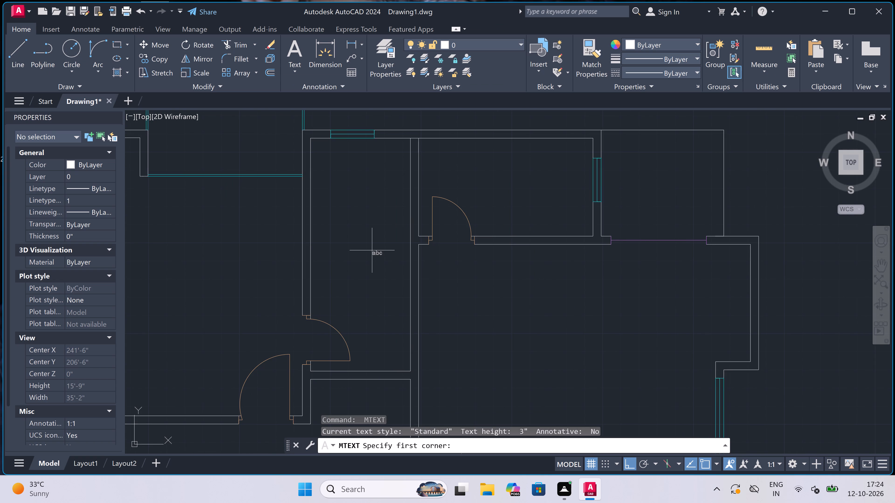
left_click(318, 263)
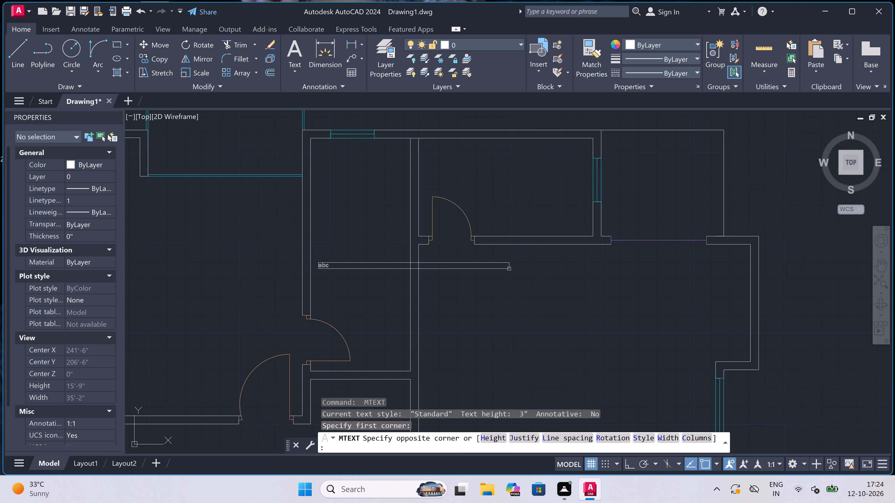
left_click(661, 271)
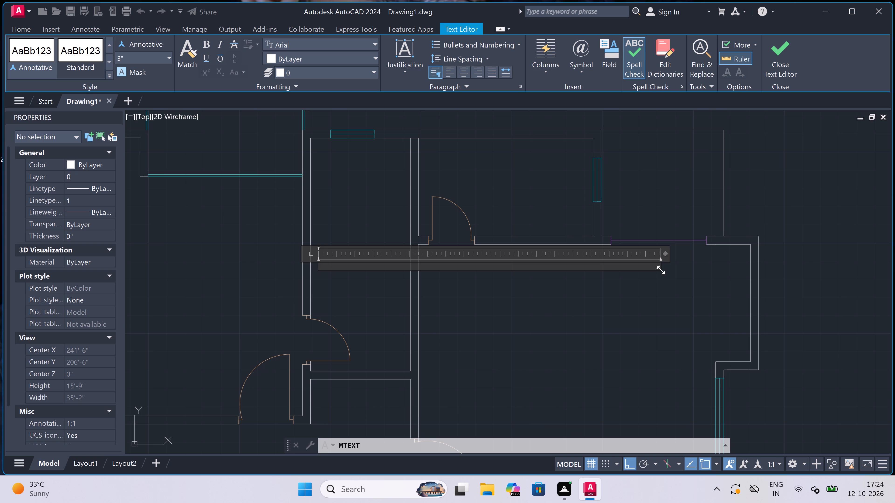
type("TOLET")
key("Return")
type("8'0")
type("\"x")
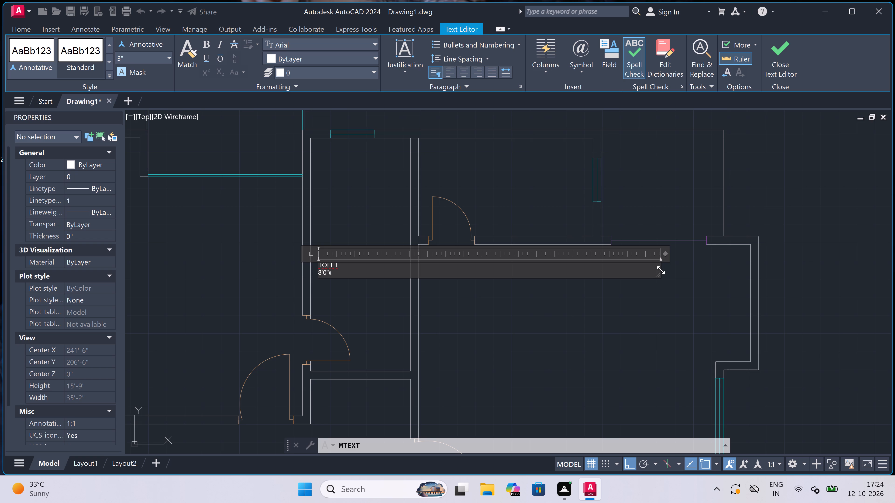
type("4'6")
key("shift+quotedbl")
scroll(319, 280, "up", 3)
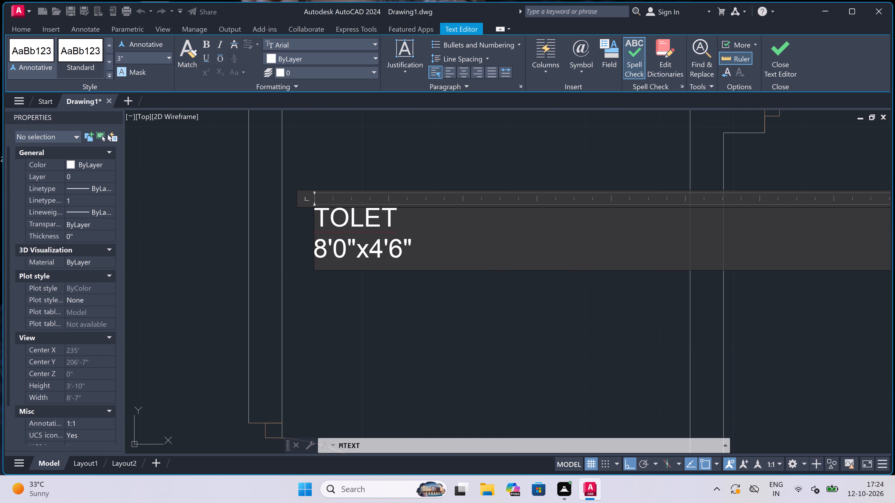
left_click(348, 214)
key("i")
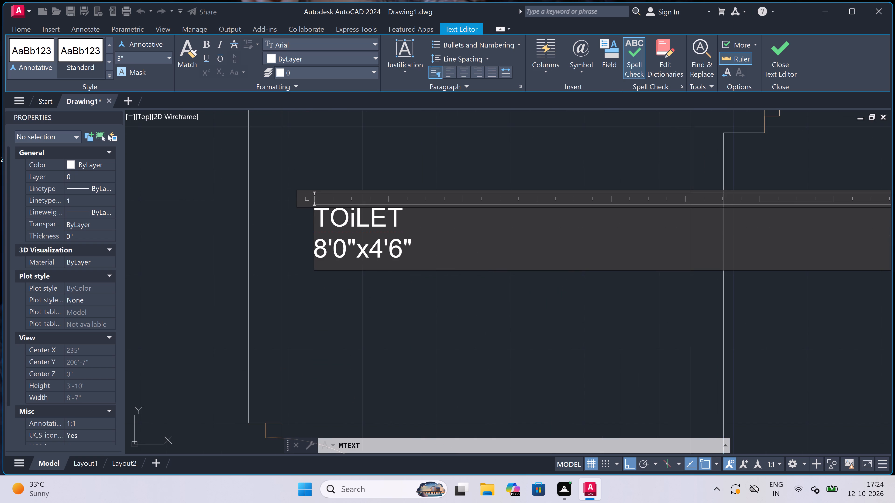
key("BackSpace")
key("i")
left_click(356, 288)
Move the new TOILET label horizontally away from the door-side wall, toward the middle of the upper-right unit's narrow room.
scroll(347, 238, "down", 2)
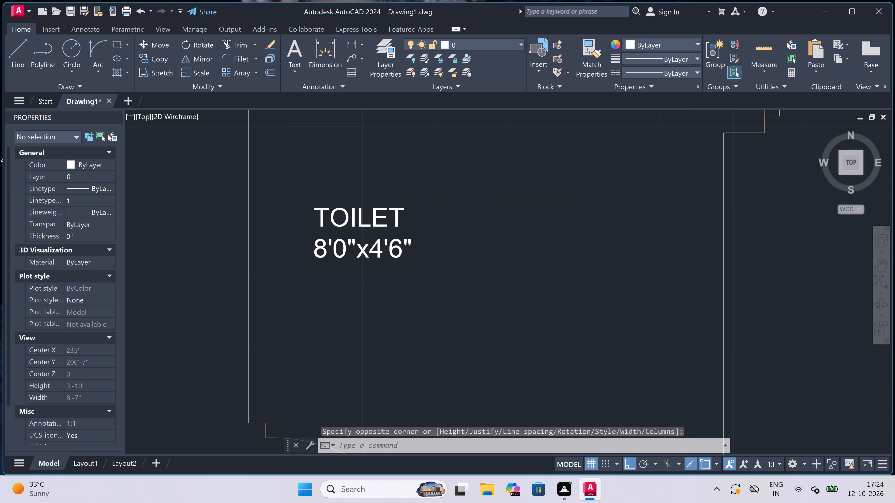
scroll(347, 238, "down", 2)
scroll(347, 238, "up", 2)
left_click(345, 231)
scroll(345, 231, "up", 2)
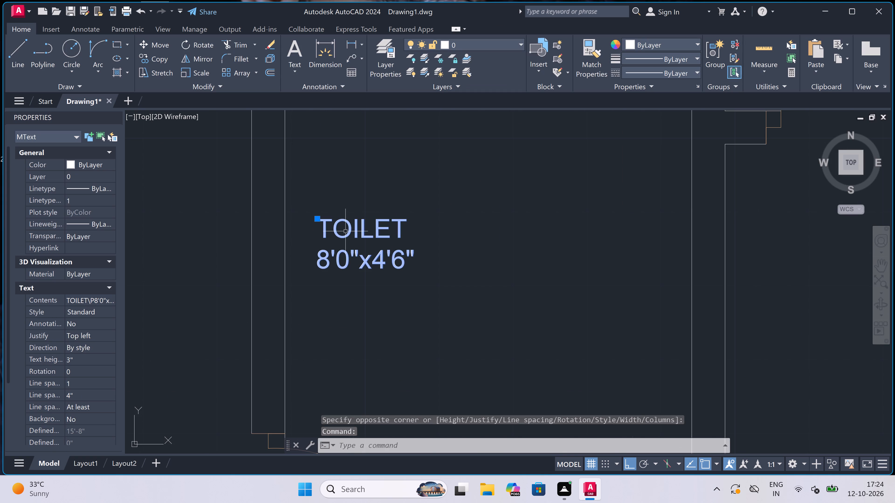
scroll(345, 230, "up", 1)
left_click(300, 212)
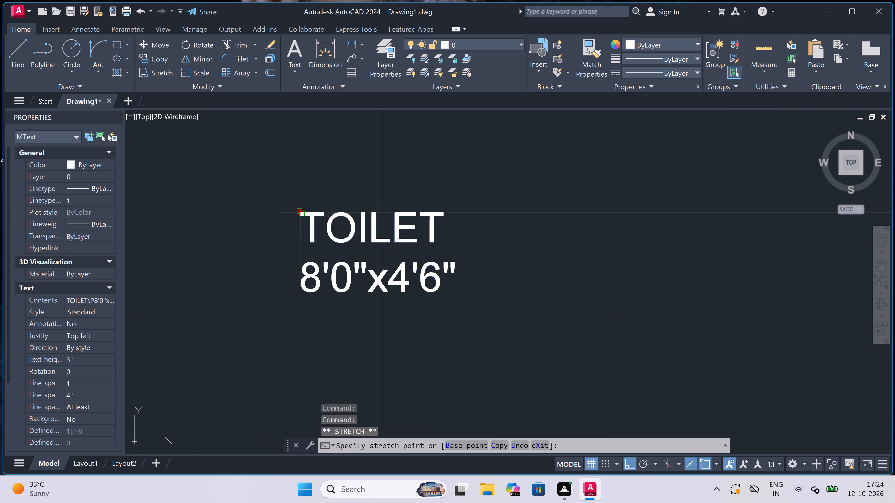
left_click(468, 204)
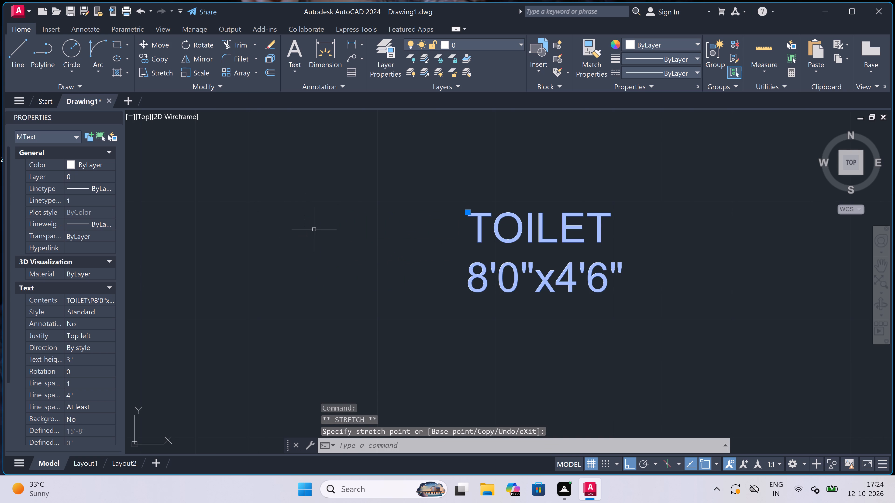
key("Escape")
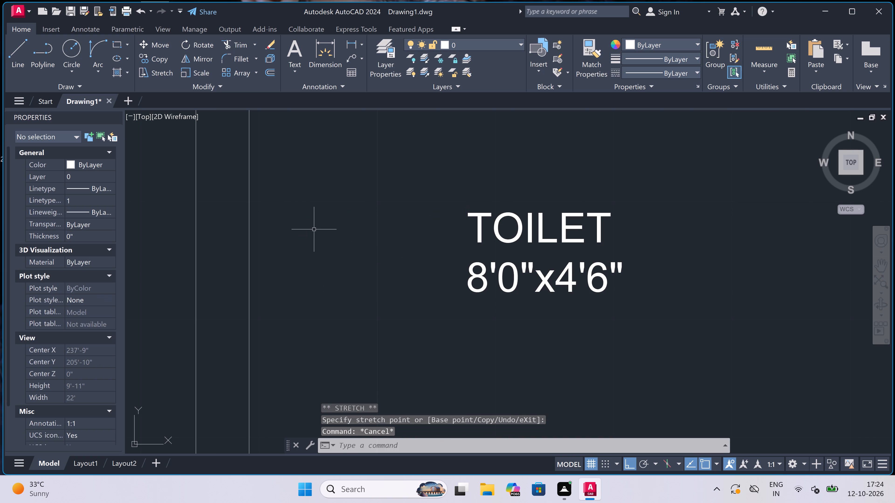
Add a two-line multiline text label reading TOILET and 8'0"x4'6" above the door of the upper-right unit's top room beside the labelled toilet.
scroll(314, 233, "down", 6)
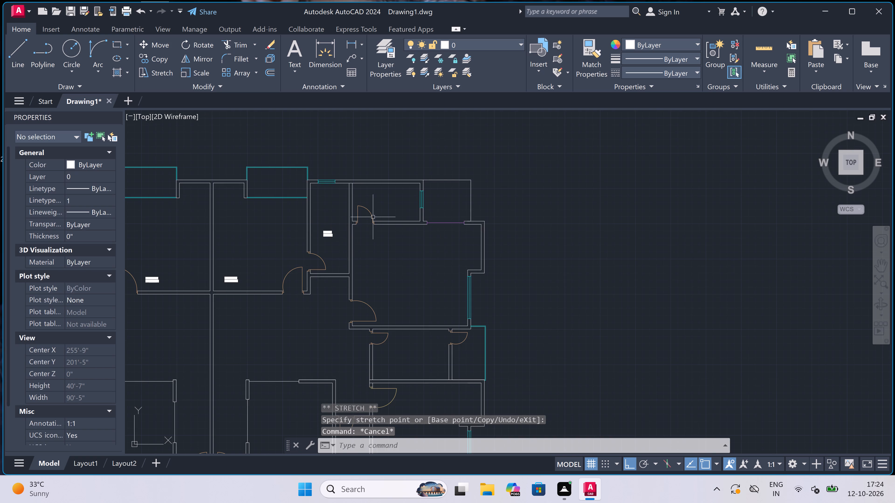
scroll(409, 185, "up", 2)
scroll(429, 220, "up", 2)
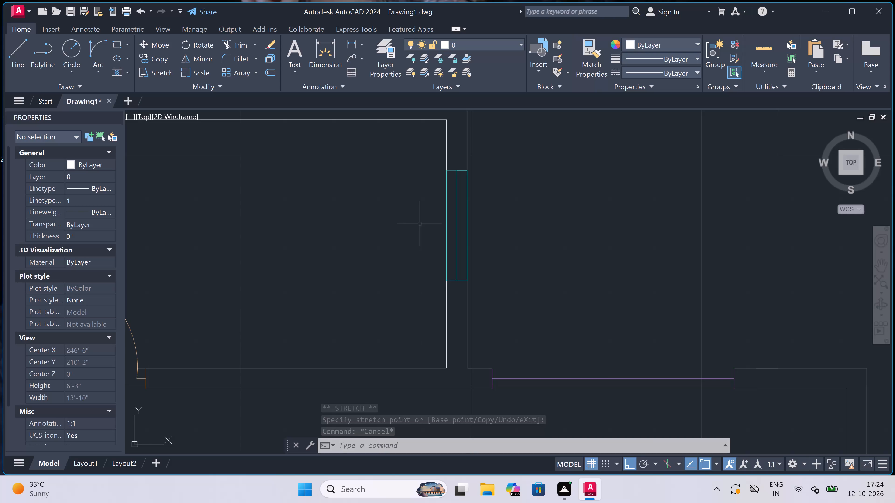
scroll(386, 225, "down", 3)
scroll(301, 210, "up", 1)
scroll(331, 201, "up", 1)
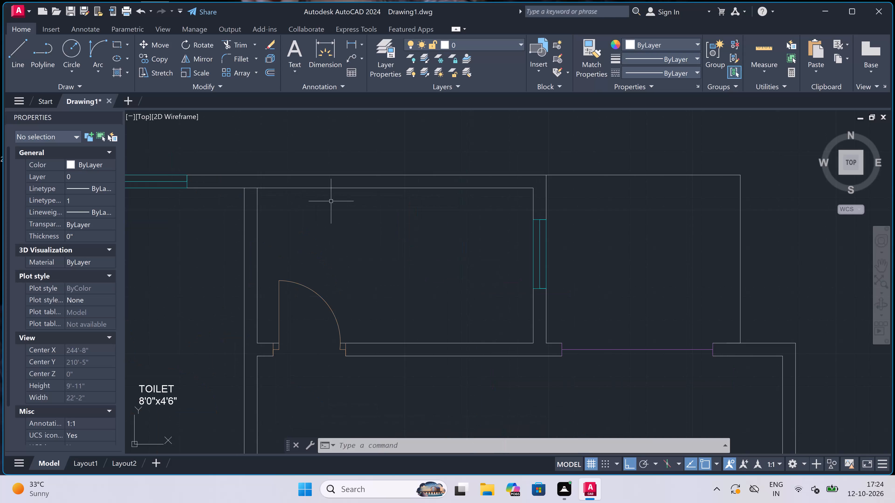
type("MT")
key("space")
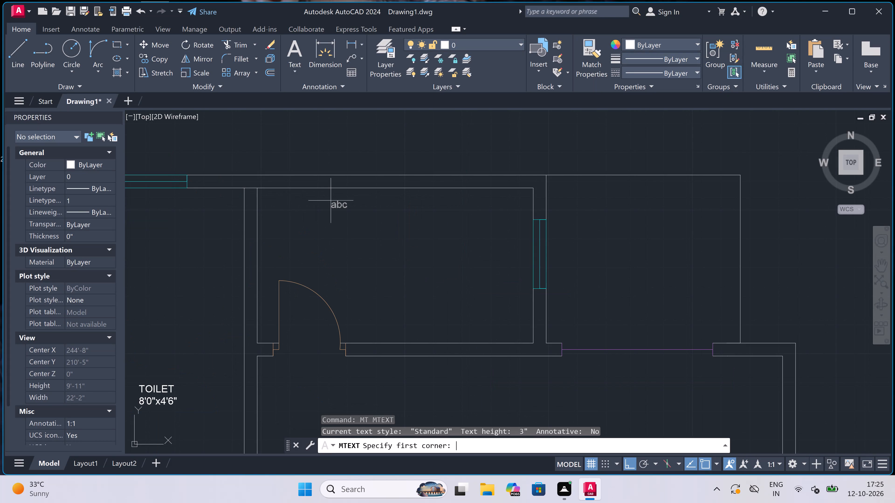
left_click(279, 227)
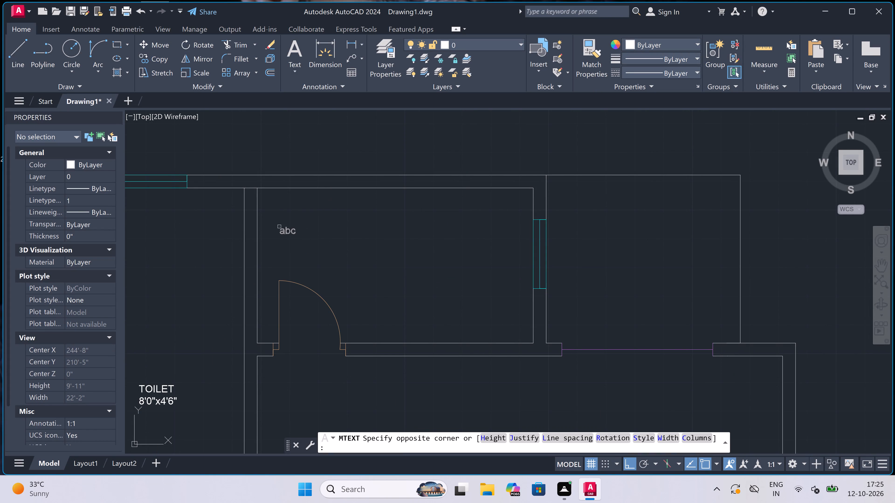
double_click(667, 252)
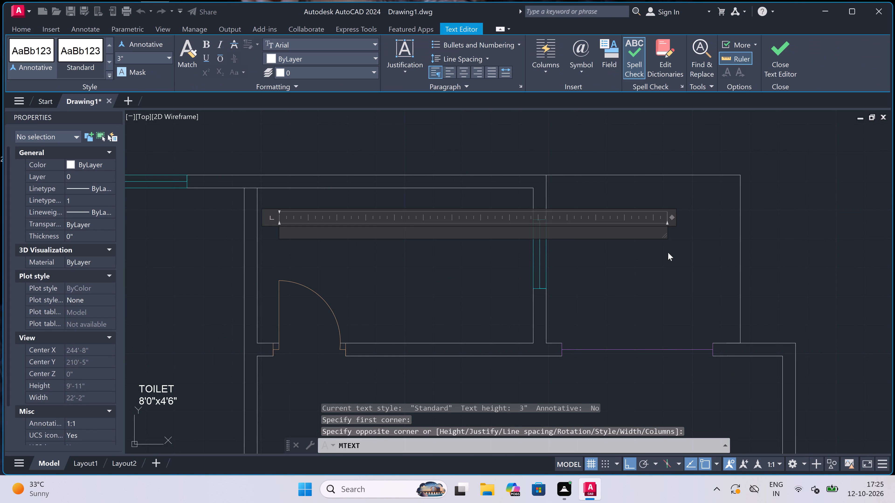
type("TOILET")
key("Return")
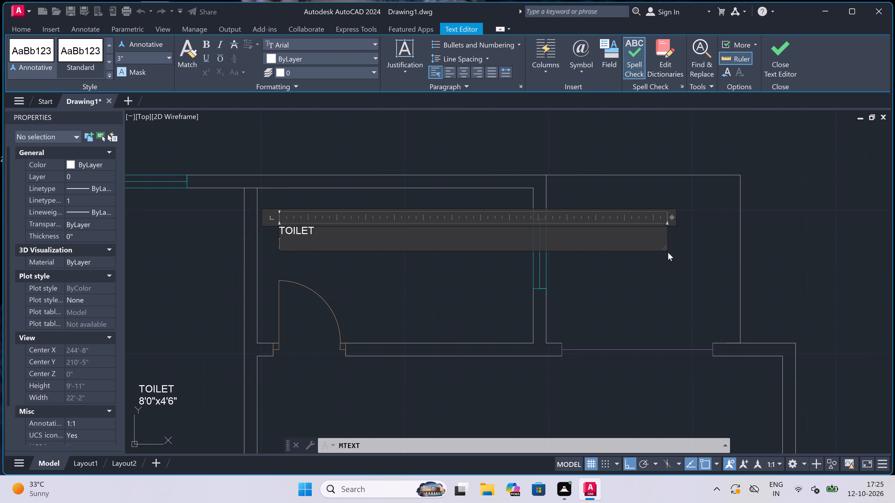
type("8'0")
type("\"x")
type("4'6")
key("shift+quotedbl")
left_click(378, 267)
Add a two-line multiline text label reading VERANDAH and 5'3"x4'2" in the upper-right unit's top corner space, outside the new toilet's window.
scroll(373, 265, "down", 3)
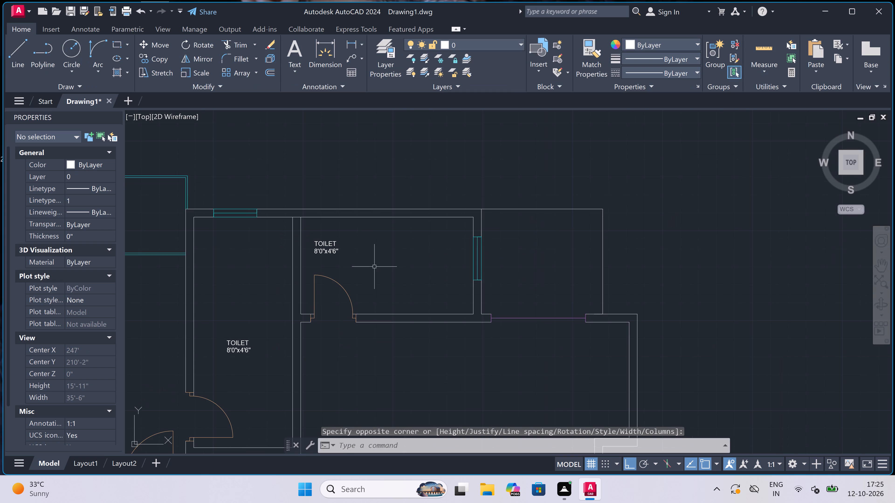
scroll(638, 271, "up", 2)
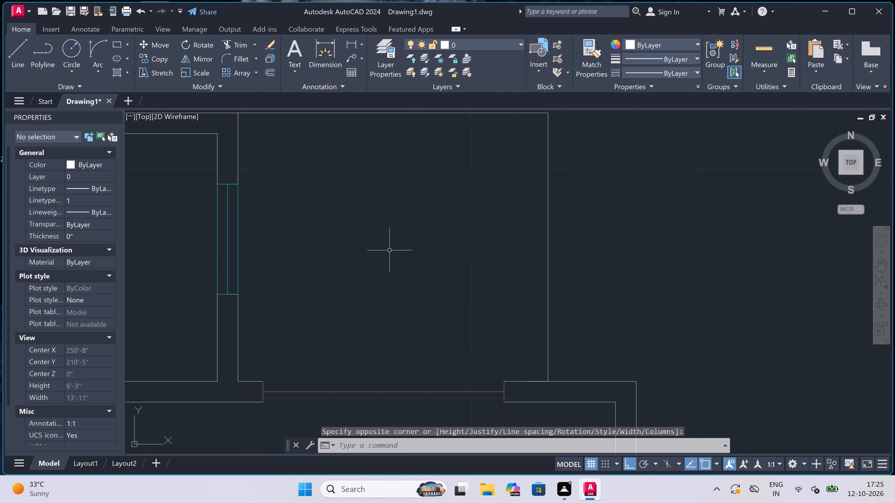
key("space")
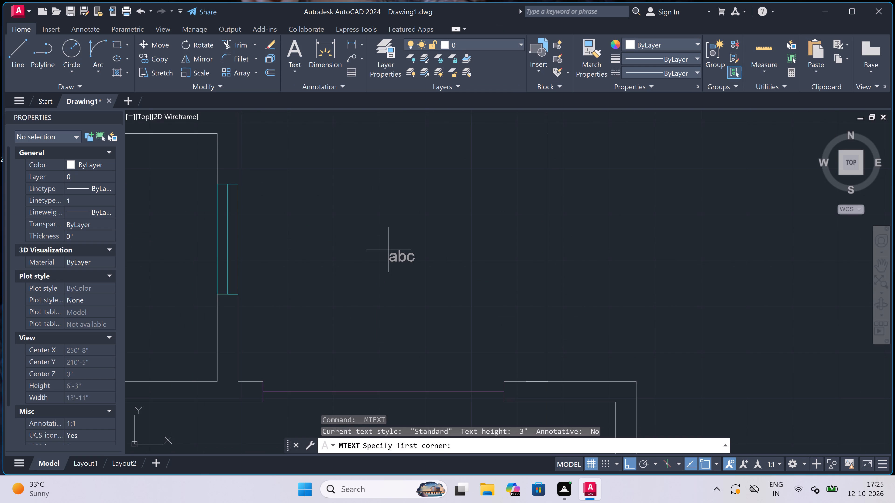
left_click(281, 247)
double_click(690, 251)
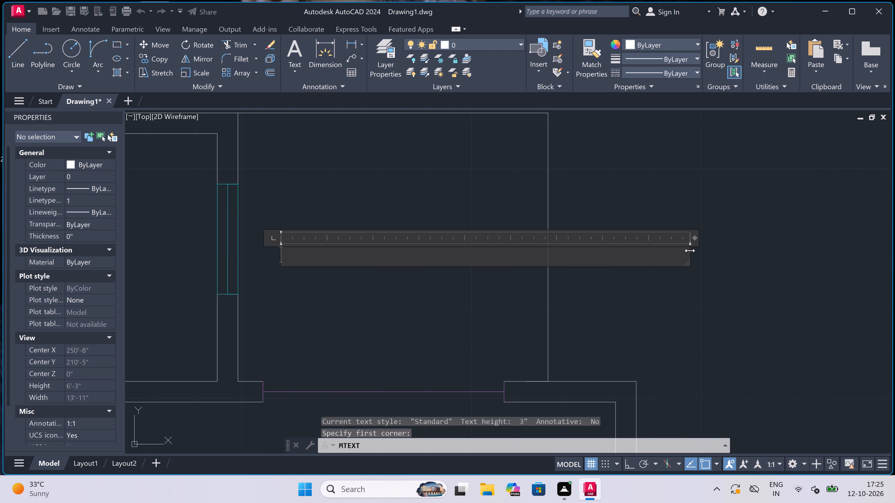
type("VERANDAH")
key("Return")
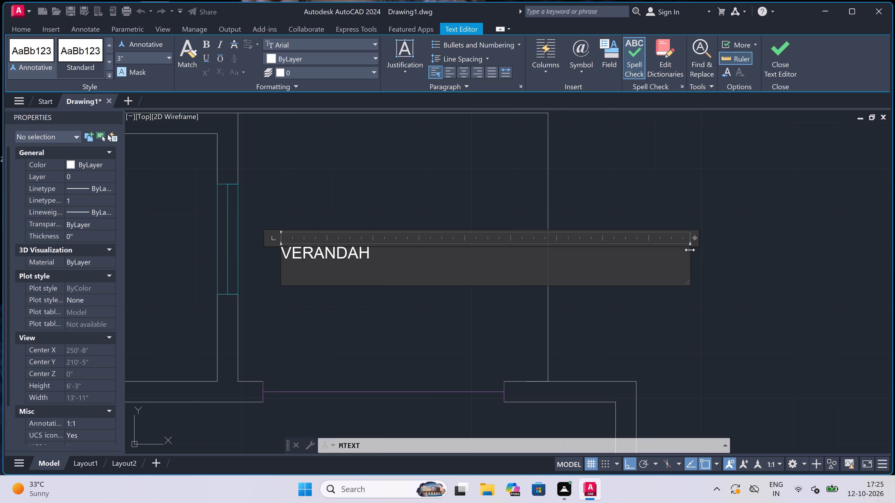
type("5'3")
key("shift+quotedbl")
key("x")
type("4'2")
key("shift+quotedbl")
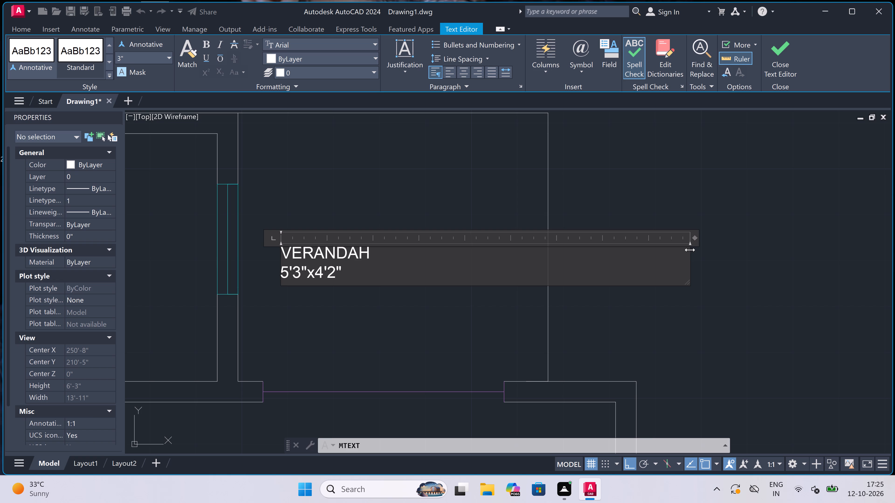
left_click_drag(296, 314, 295, 318)
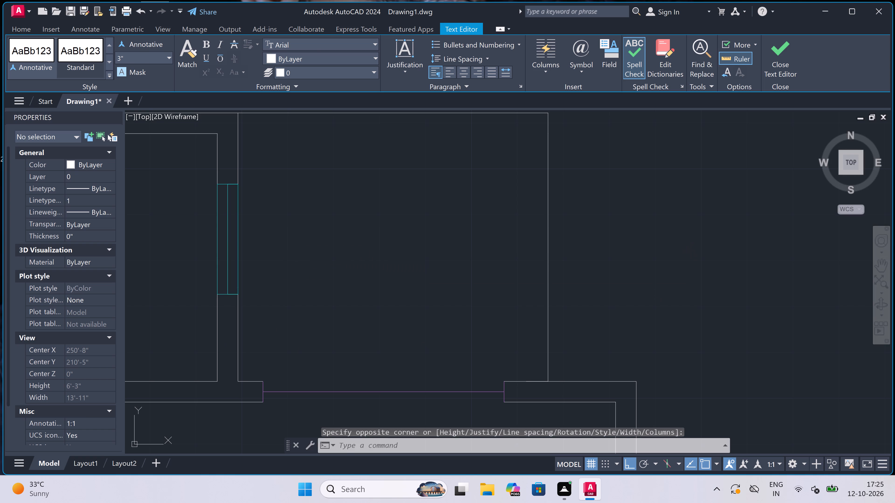
Add a two-line multiline text label reading BEDROOM and 13'6"x12'0" in the lower part of the large room below the toilet and verandah.
scroll(326, 260, "down", 7)
scroll(322, 280, "up", 5)
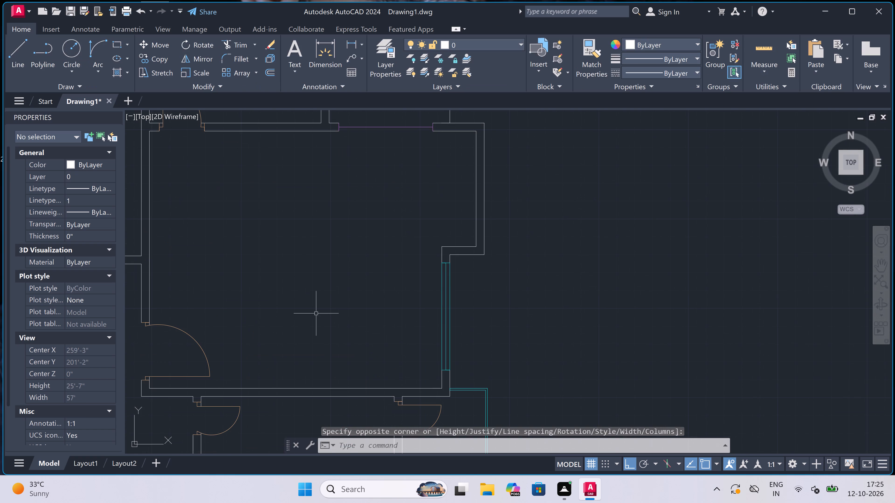
key("space")
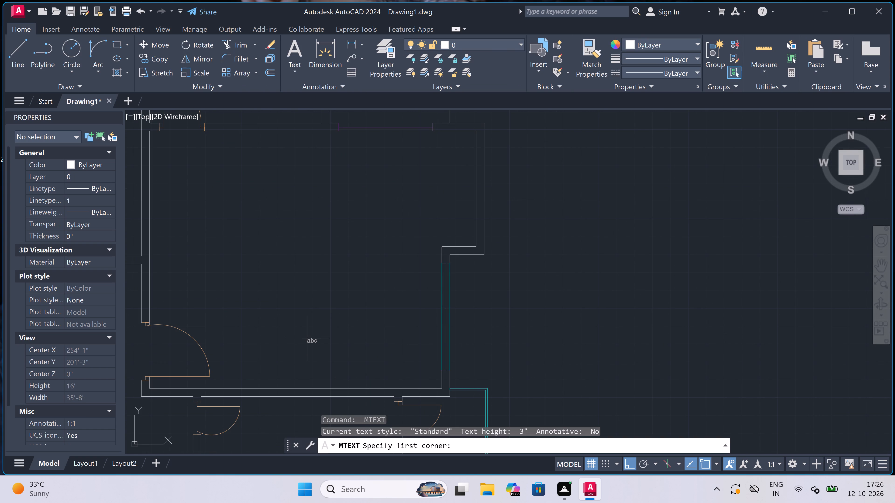
scroll(307, 335, "down", 1)
scroll(286, 351, "up", 1)
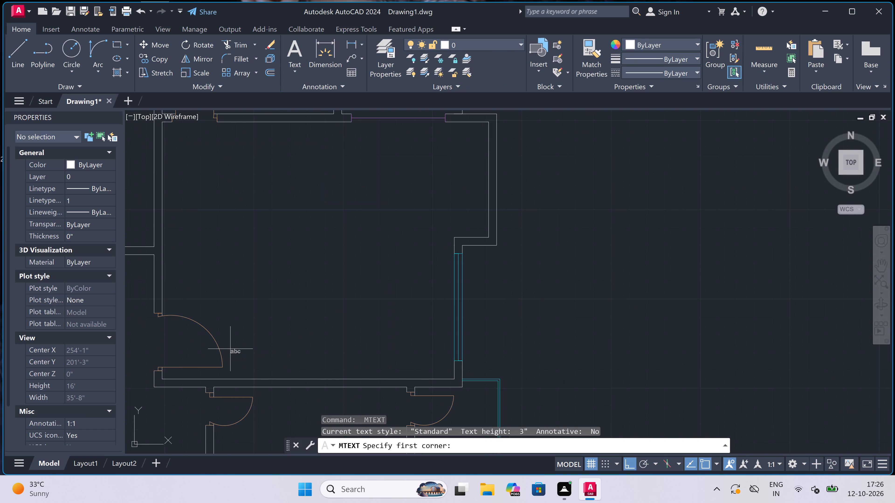
left_click_drag(252, 346, 259, 342)
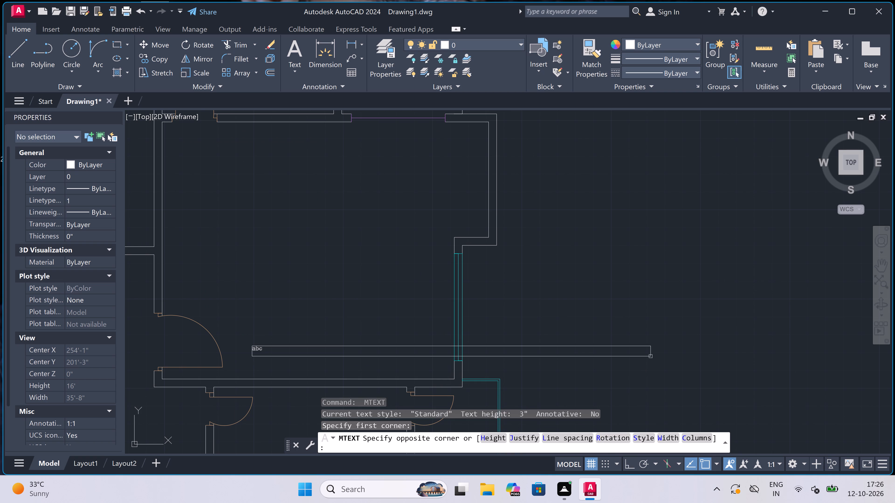
double_click(657, 335)
scroll(316, 350, "up", 2)
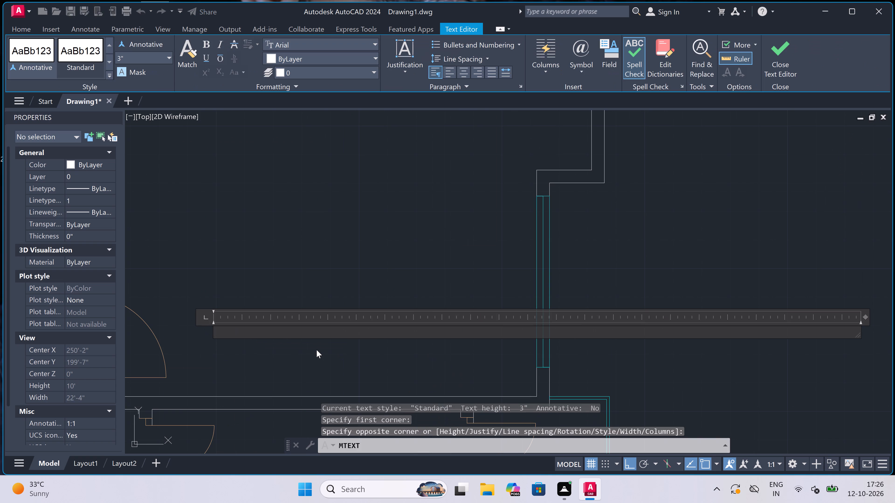
type("BEDROOM")
key("Return")
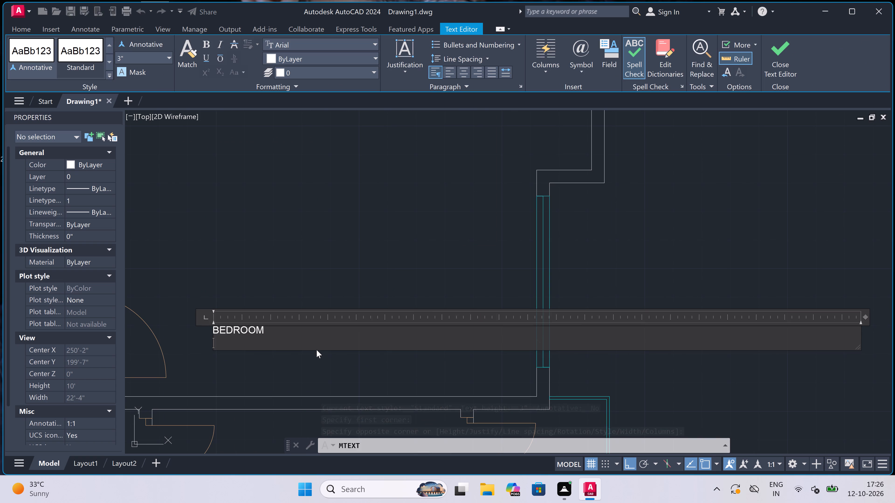
type("13")
type("'6")
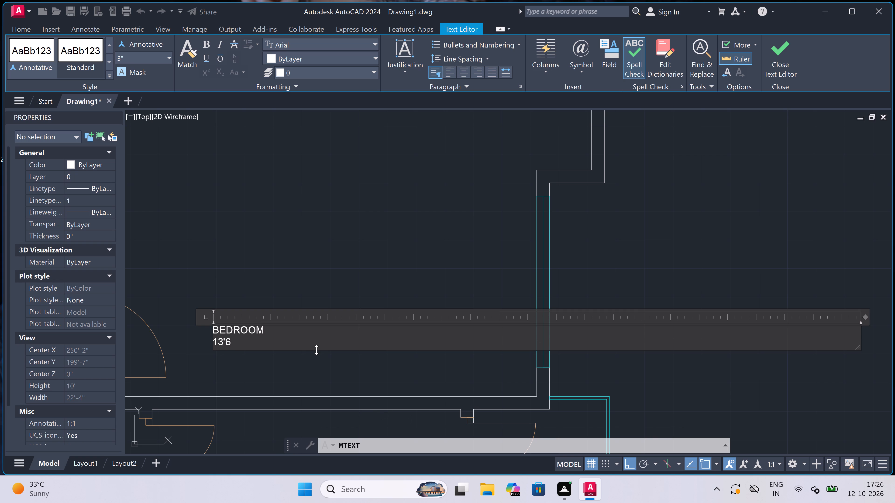
type("\"x")
type("12")
key("apostrophe")
type("0\"")
left_click_drag(309, 355, 308, 357)
Add a two-line multiline text label reading KITCHEN and 9'0"x6'0" in the room directly below the upper-right unit's 13'6"x12'0" bedroom.
scroll(298, 312, "down", 5)
scroll(287, 336, "up", 4)
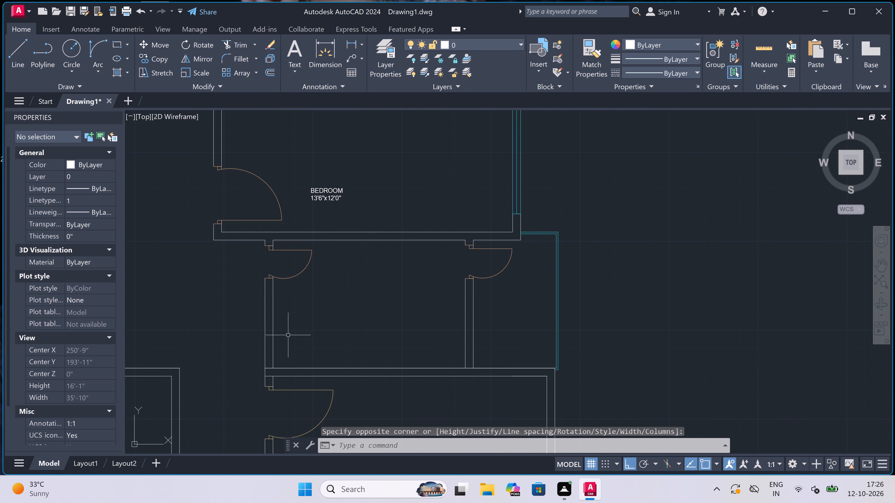
key("space")
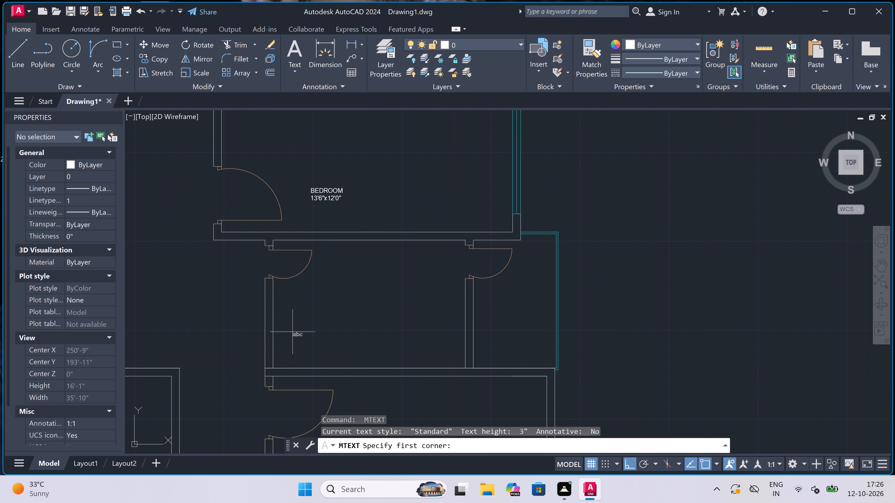
left_click(318, 292)
double_click(635, 283)
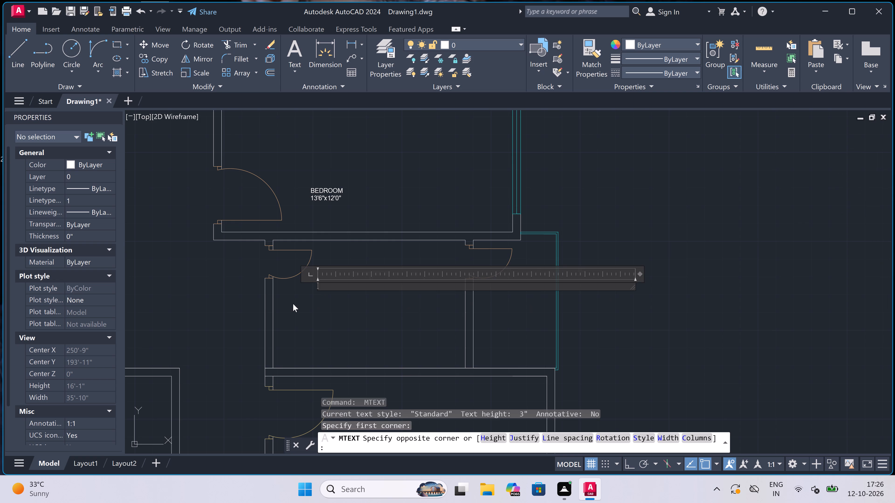
scroll(297, 302, "up", 3)
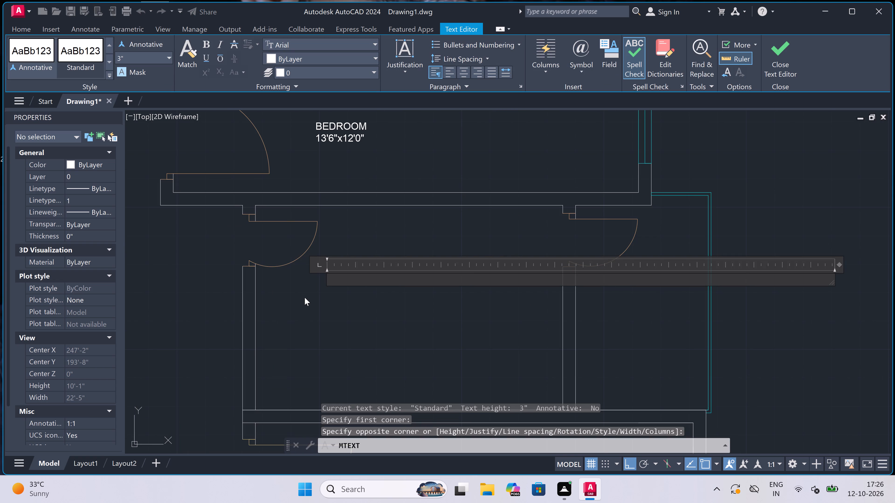
type("KITCHEN")
key("Return")
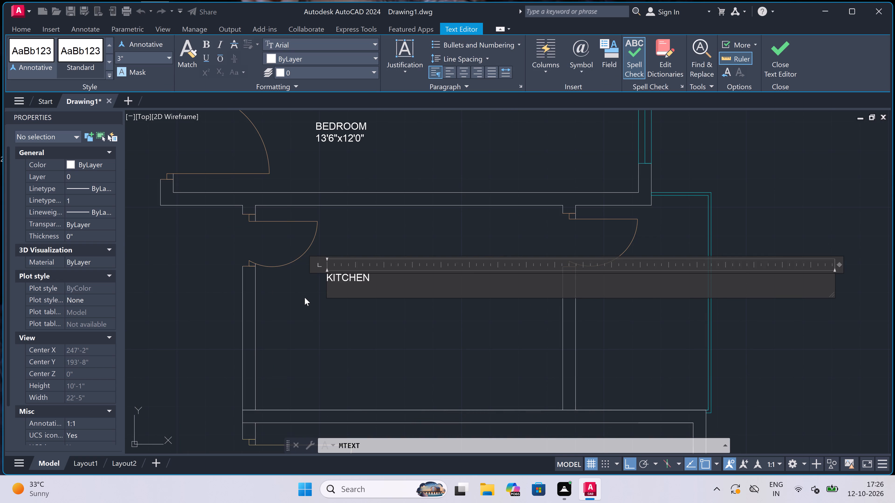
type("9'0")
type("\"x6'0\"")
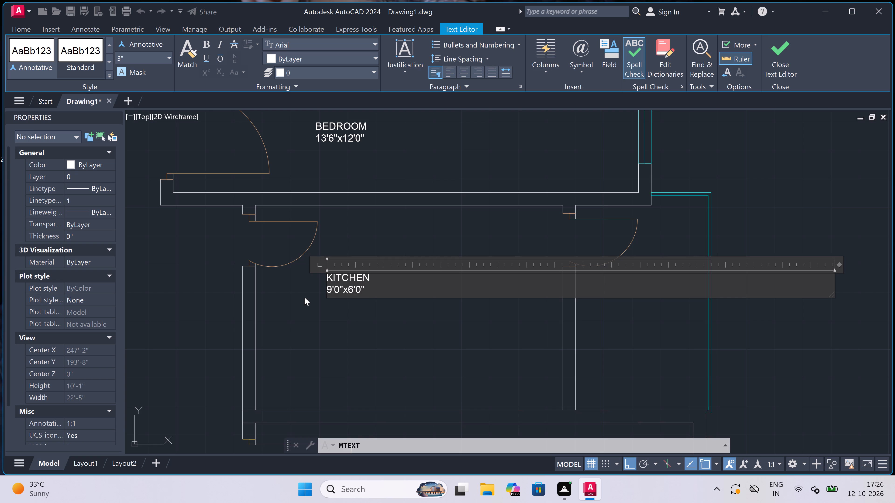
left_click(305, 297)
scroll(304, 295, "down", 5)
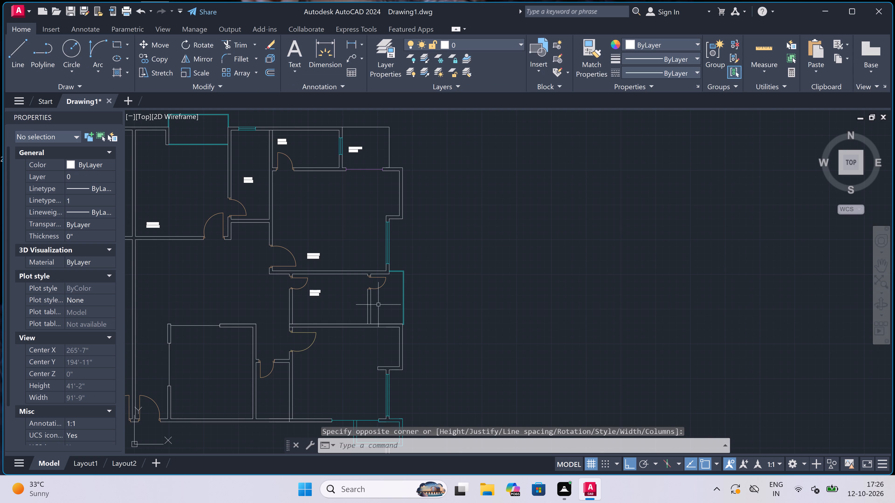
scroll(393, 307, "down", 1)
scroll(386, 302, "up", 2)
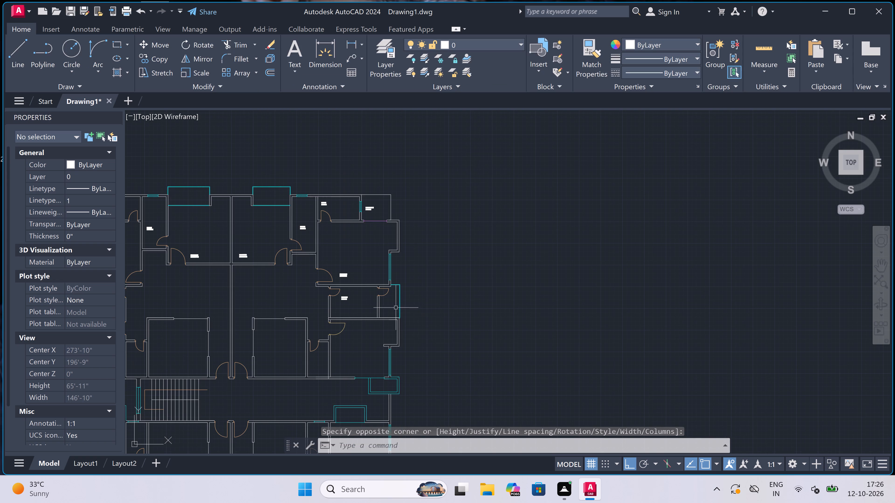
Add a two-line multiline text label reading VERANDAH and 3'0"x6'0" in the narrow space beside the upper-right unit's kitchen.
scroll(386, 302, "up", 2)
key("space")
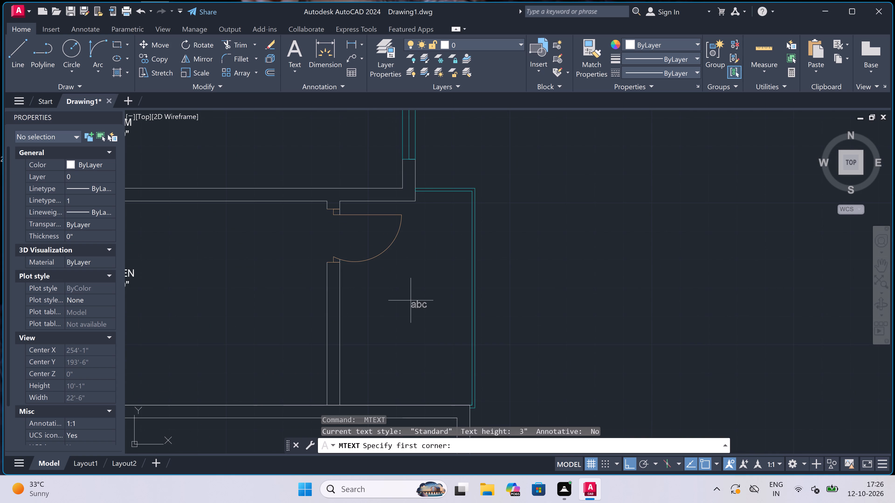
left_click(357, 315)
left_click(688, 294)
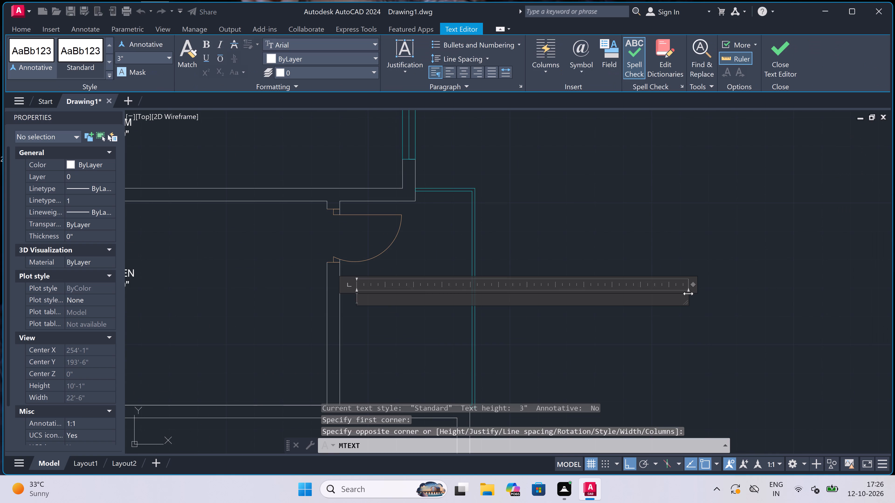
type("VERANDAH")
key("Return")
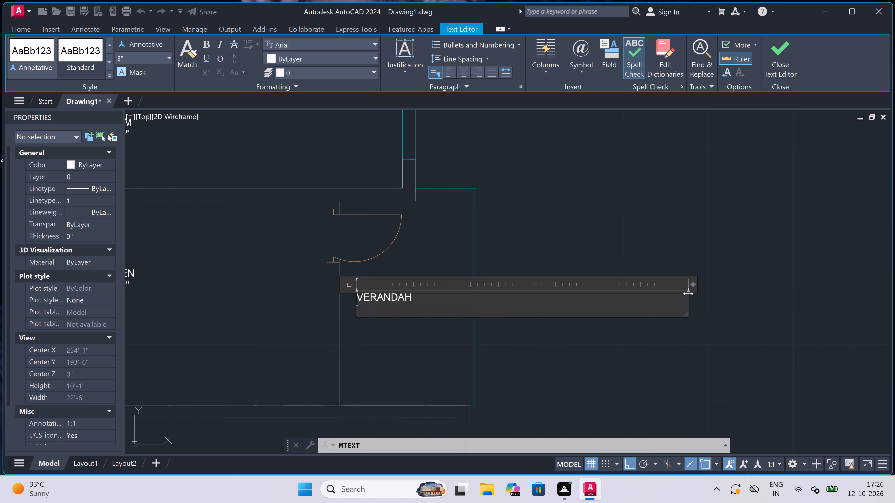
key("3")
type("'0")
type("\"x6'0\"")
left_click(427, 358)
Add a two-line multiline text label reading BEDROOM and 10'6"x11'0" beside the door of the room directly below the kitchen and its verandah.
scroll(402, 299, "down", 5)
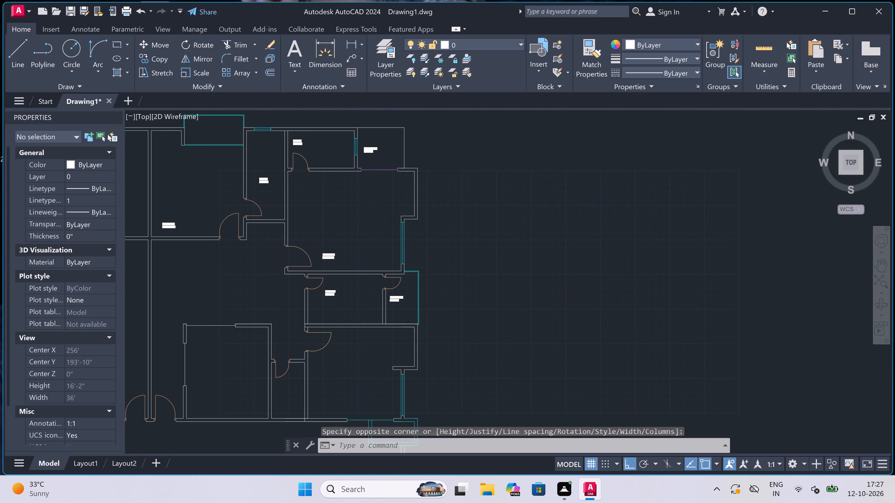
scroll(349, 362, "down", 2)
scroll(342, 390, "up", 4)
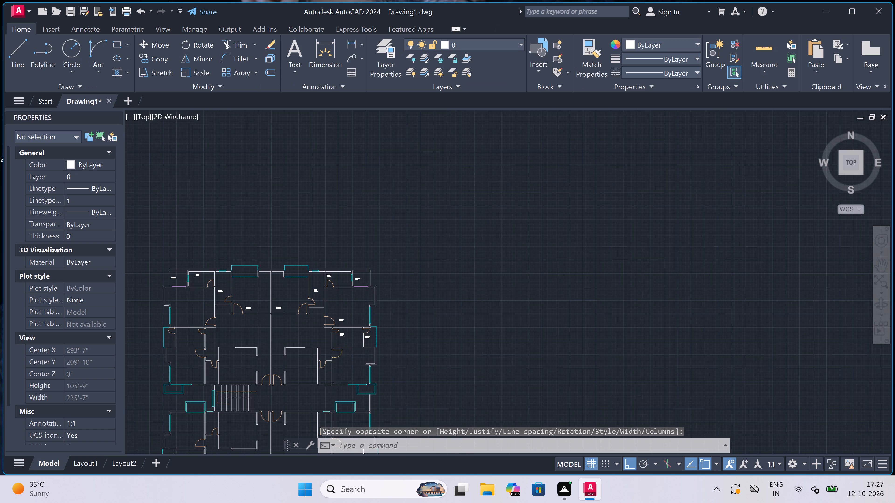
scroll(344, 389, "down", 2)
scroll(373, 276, "up", 4)
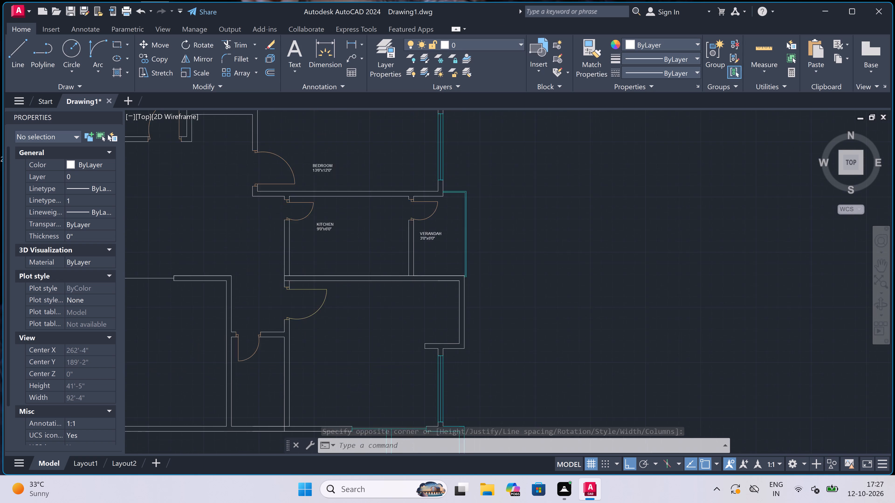
key("space")
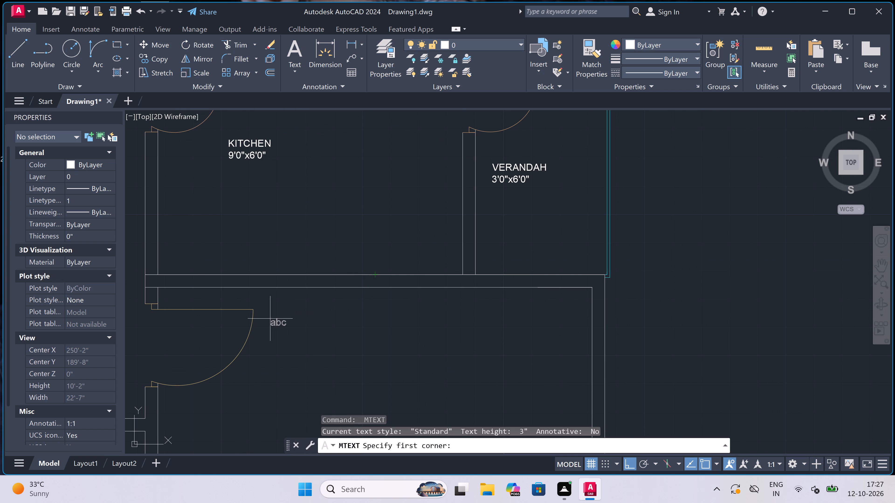
left_click_drag(271, 319, 274, 319)
left_click(714, 315)
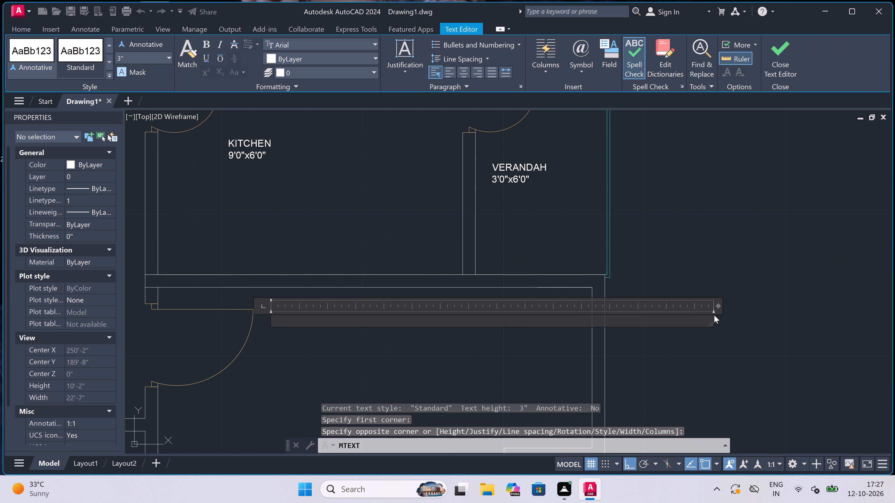
type("BEDROOM")
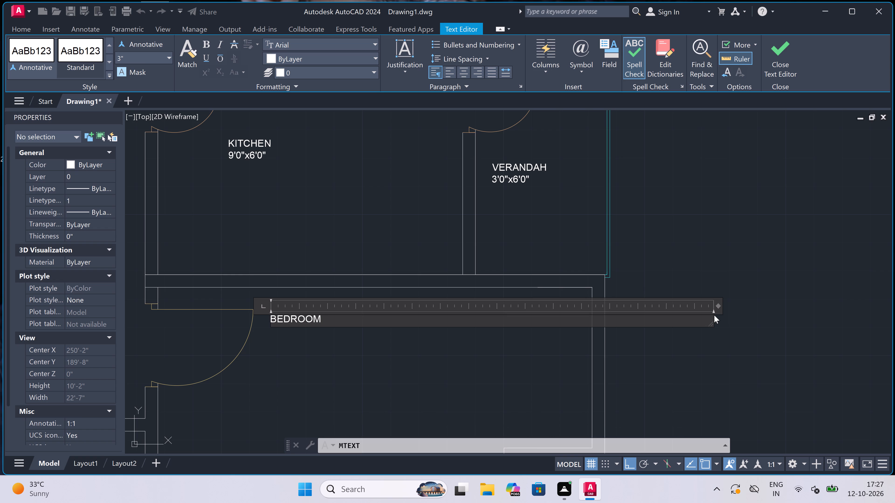
key("Return")
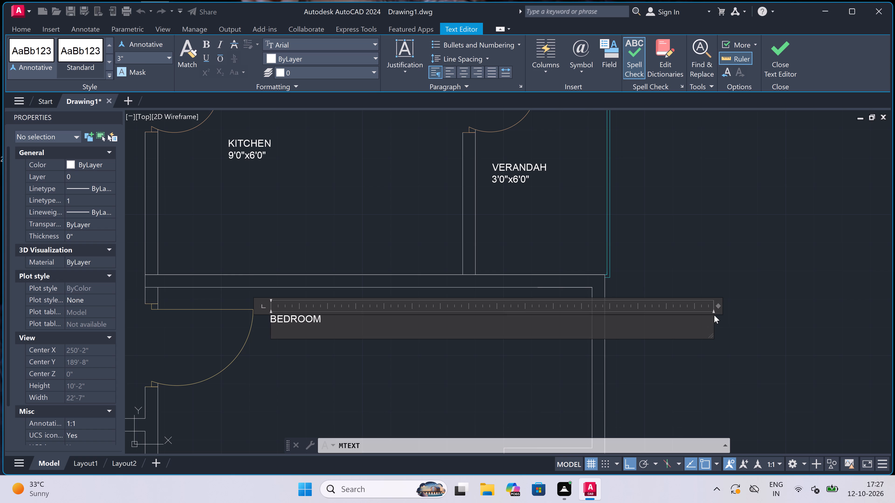
key("1")
type("0'6")
type("\"x")
type("11")
type("'0\"")
left_click(317, 368)
Add a two-line multiline text label reading VERANDAH and 5'6"x2'6" in the small projecting balcony below the 10'6"x11'0" bedroom.
scroll(324, 323, "down", 4)
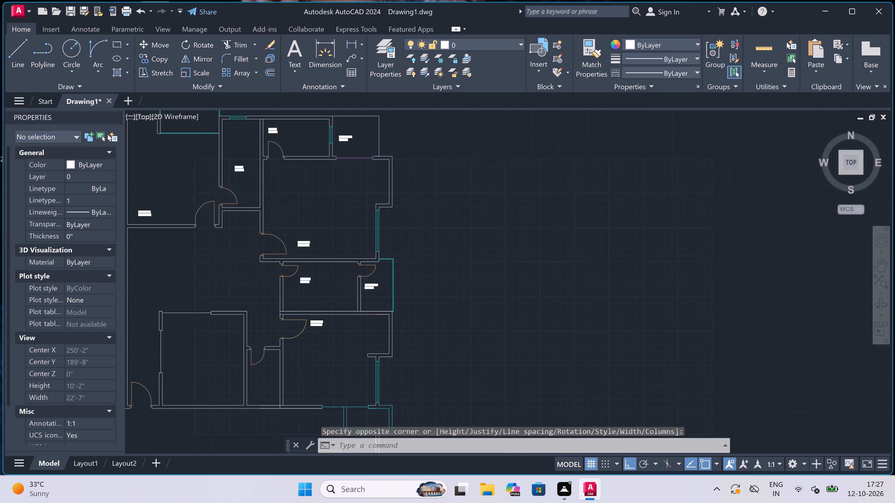
scroll(310, 369, "down", 1)
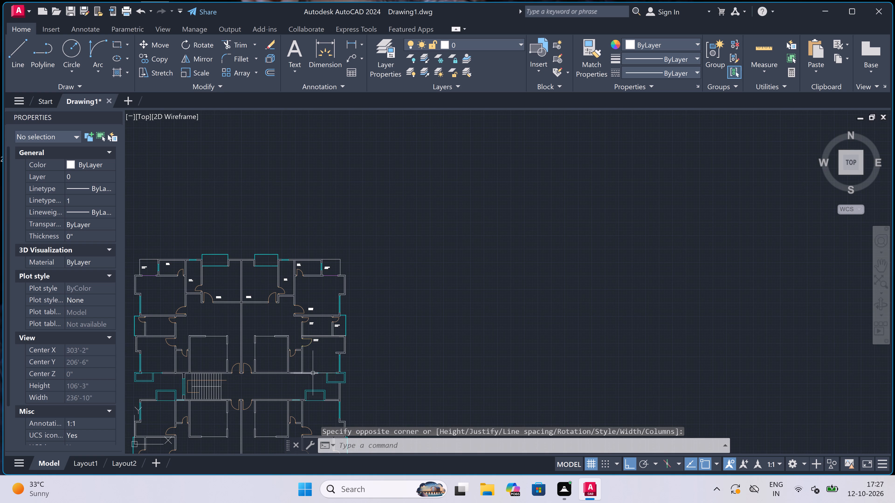
scroll(337, 387, "up", 3)
scroll(330, 358, "up", 3)
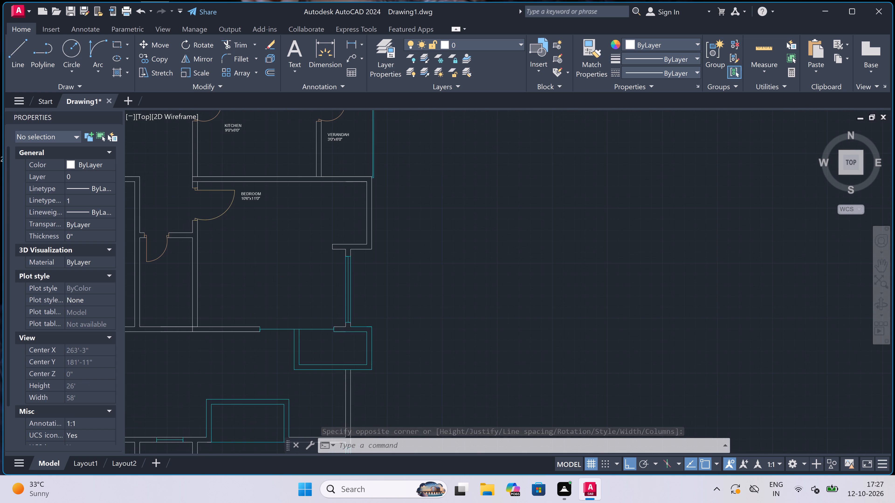
key("space")
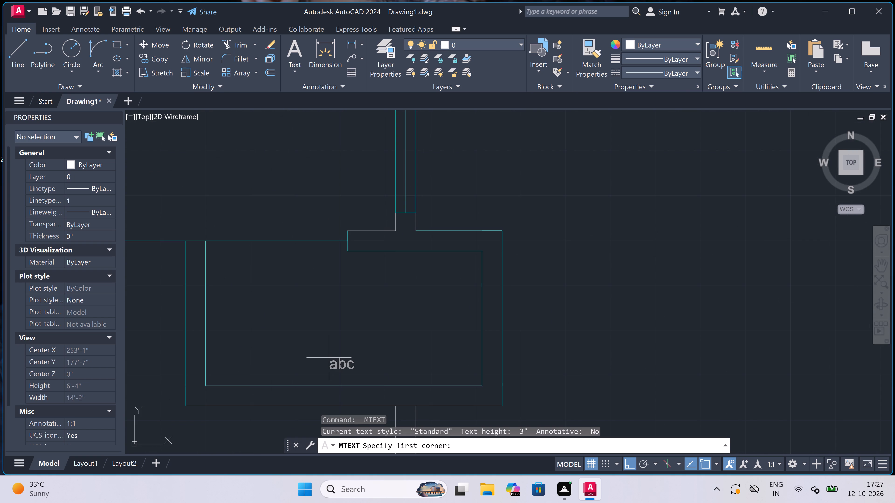
left_click_drag(217, 323, 220, 323)
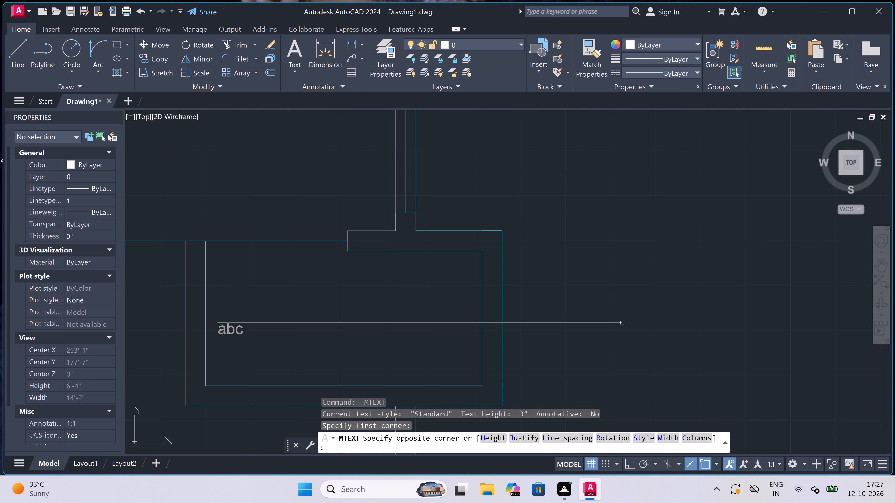
left_click(666, 319)
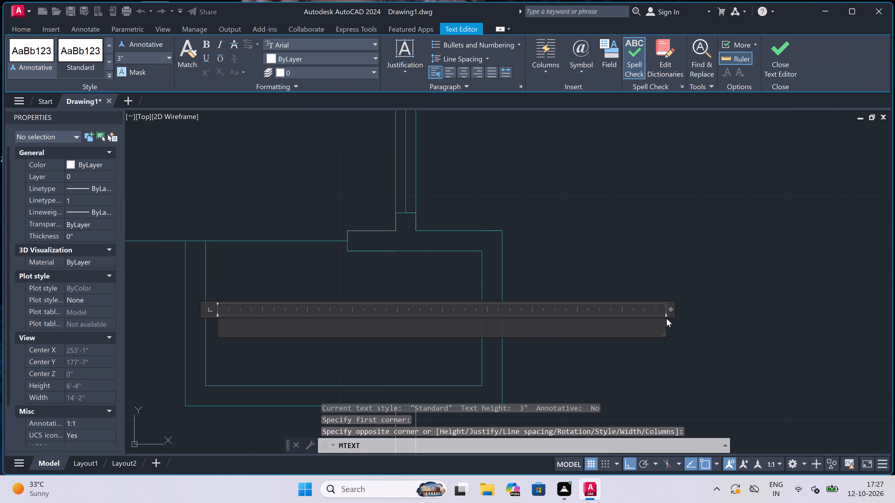
type("VER")
key("a")
key("b")
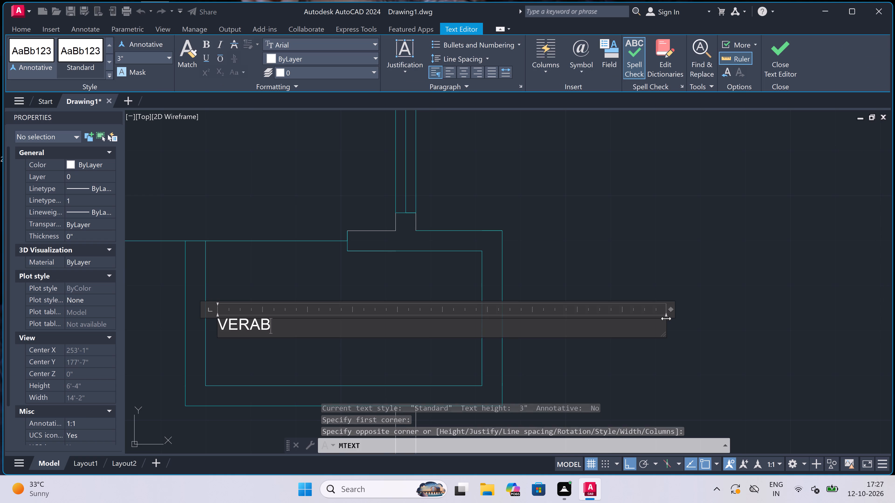
key("BackSpace")
key("BackSpace")
key("BackSpace")
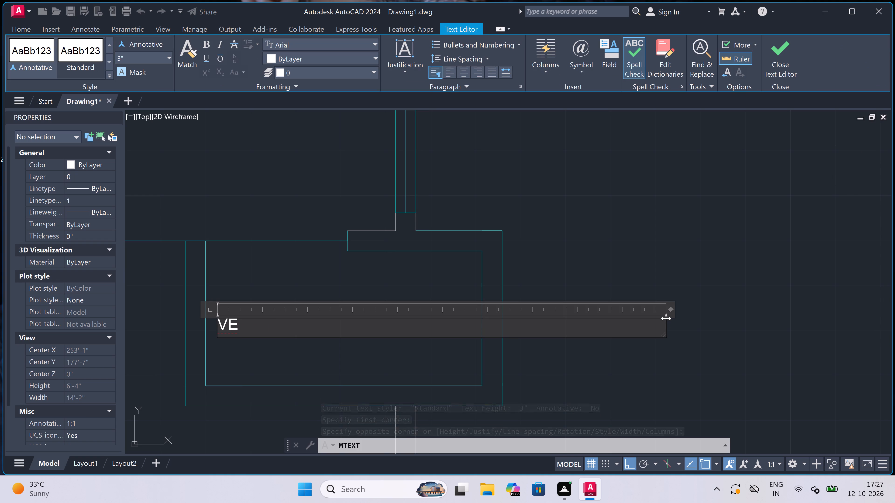
key("BackSpace")
key("BackSpace")
key("v")
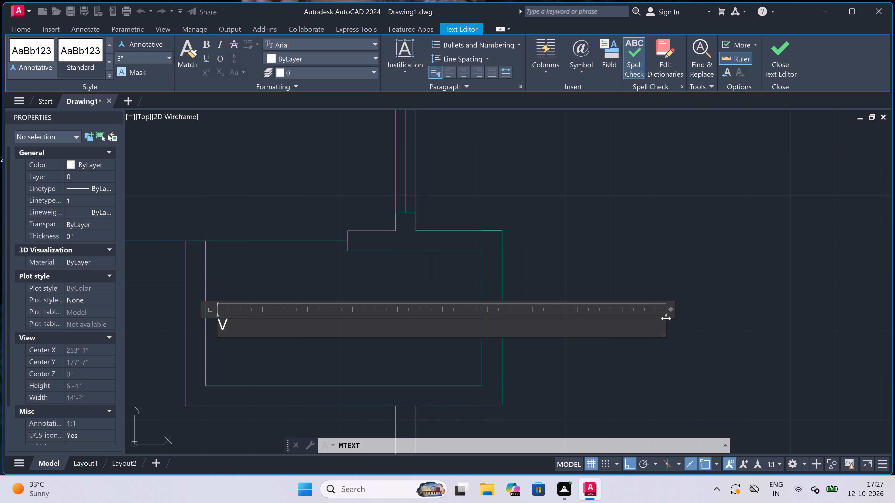
key("e")
key("r")
key("a")
type("NS")
key("BackSpace")
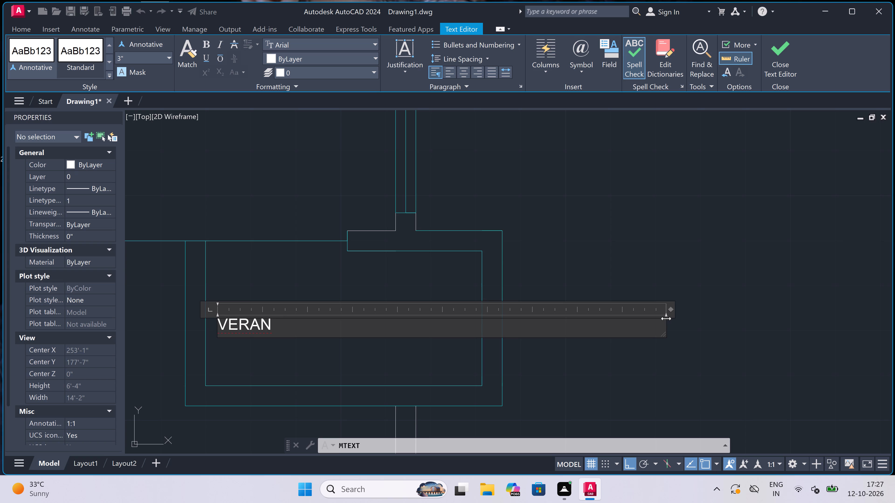
type("DA")
key("h")
key("Return")
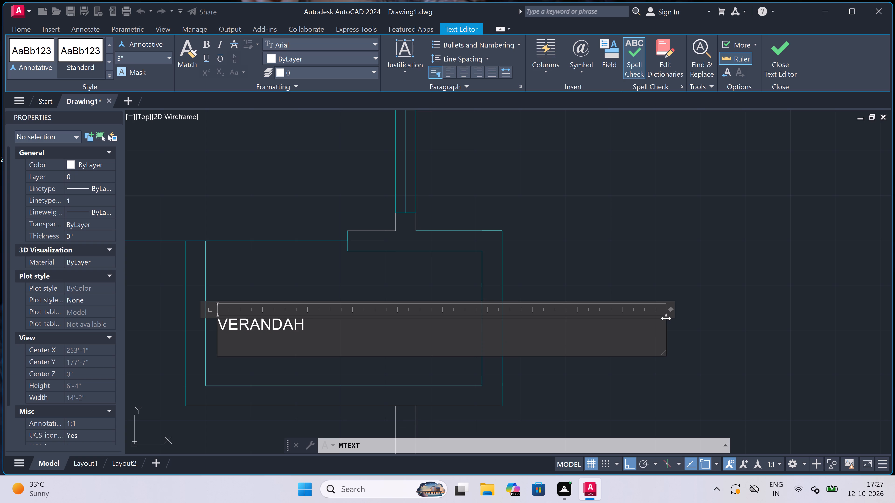
type("5'6")
type("\"x")
type("2'6")
key("shift+quotedbl")
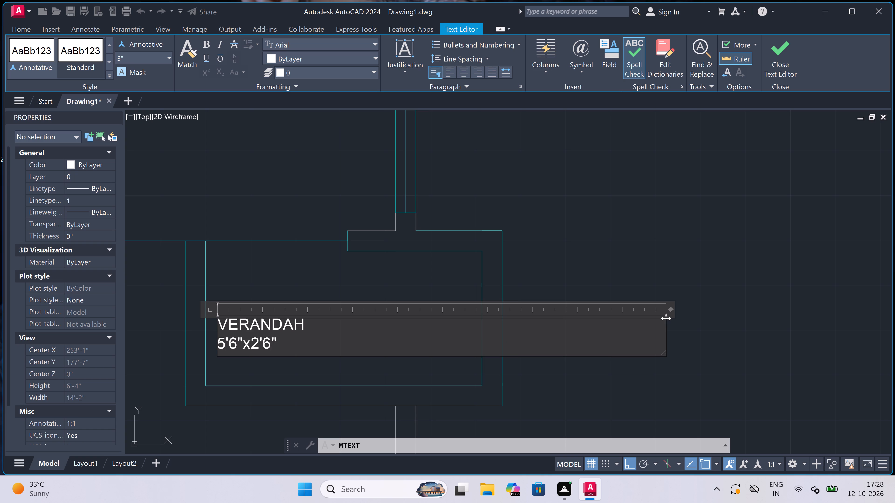
left_click(231, 357)
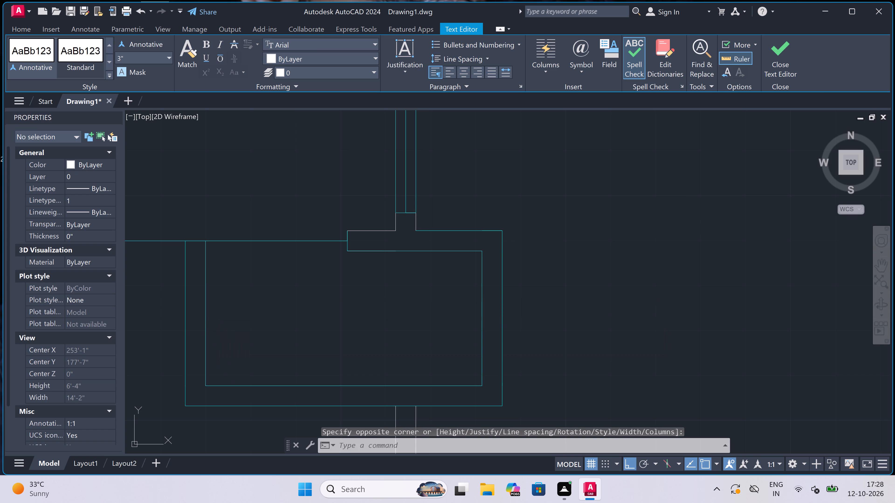
Move the 5'6"x2'6" verandah label horizontally toward the middle of its balcony.
left_click(232, 337)
left_click(217, 316)
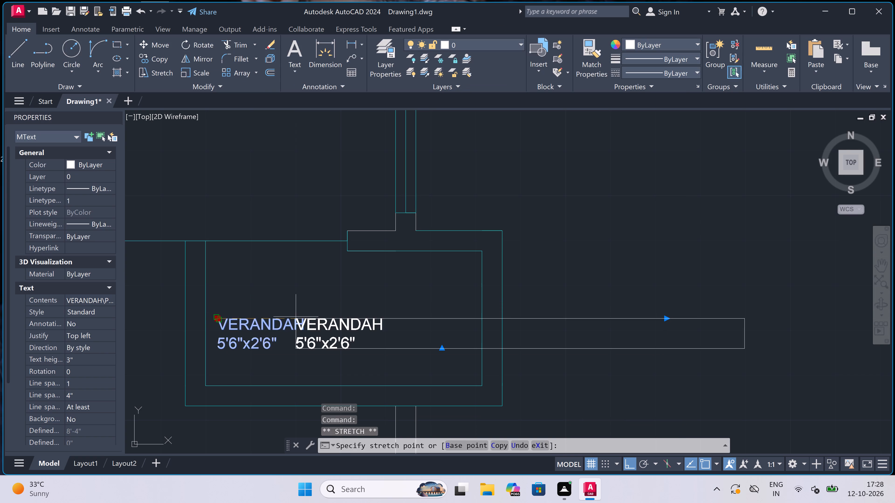
scroll(291, 319, "up", 3)
left_click(292, 319)
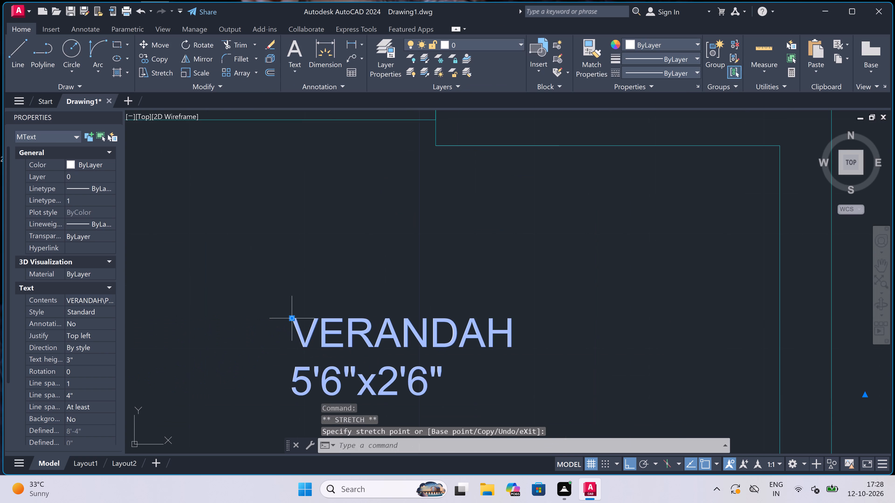
key("Escape")
Add a two-line multiline text label reading VERANDAH and 5'6"x2'6" in the small projecting balcony at the top of the lower-right unit.
scroll(292, 318, "down", 4)
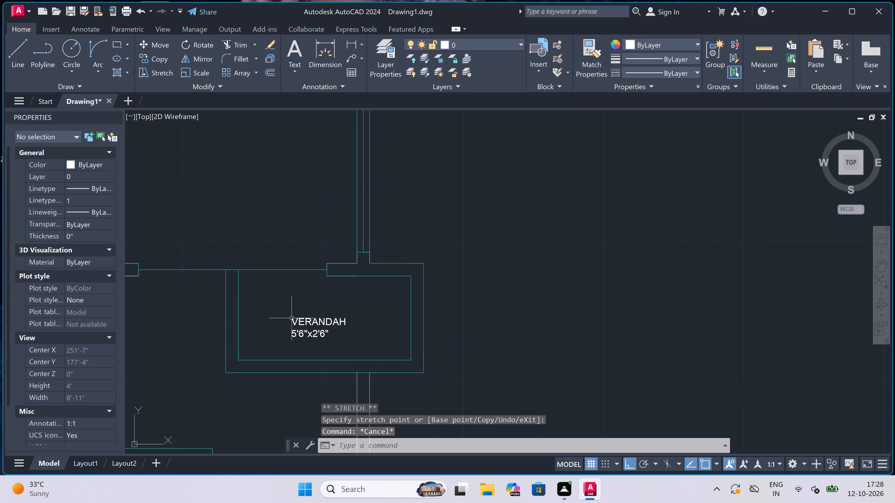
scroll(292, 318, "down", 5)
scroll(272, 338, "up", 5)
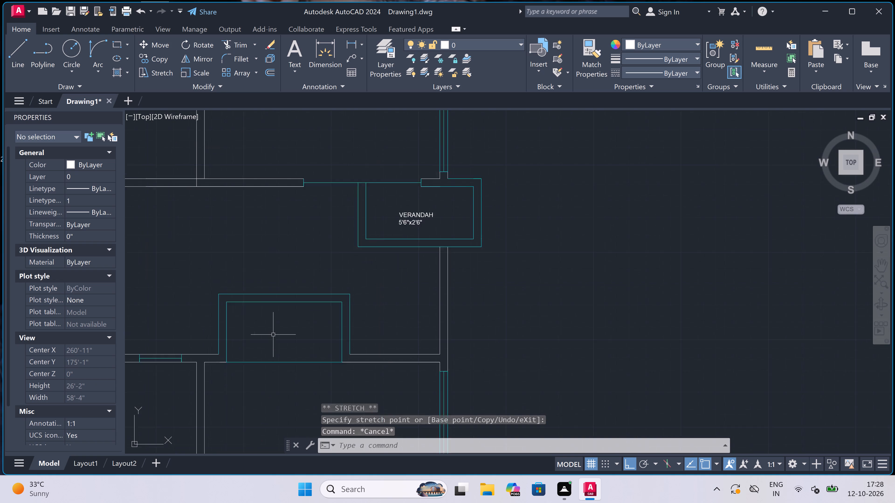
key("space")
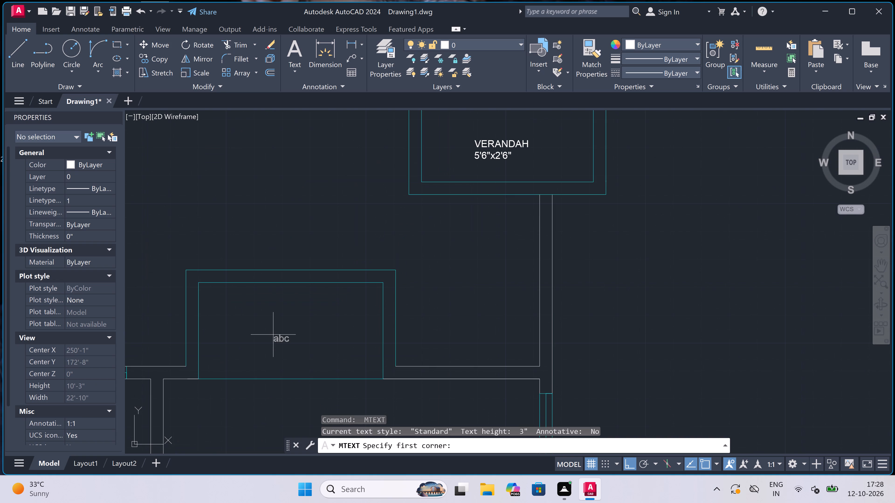
left_click(211, 325)
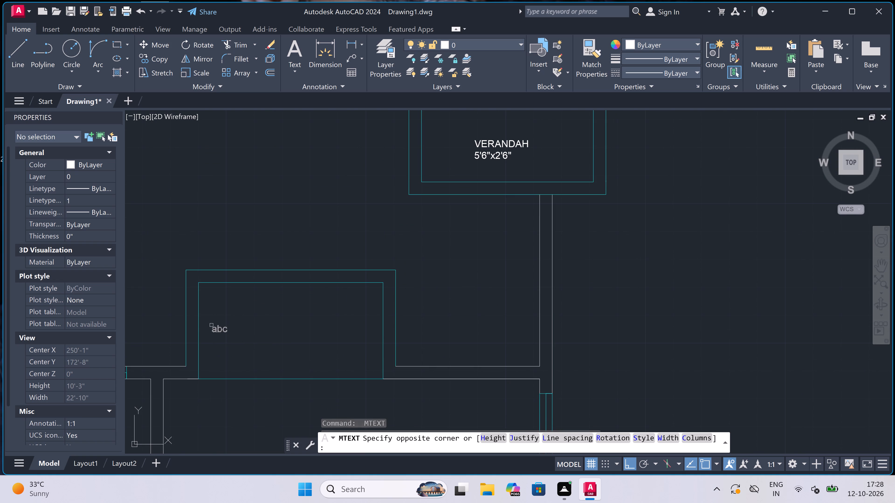
left_click(620, 333)
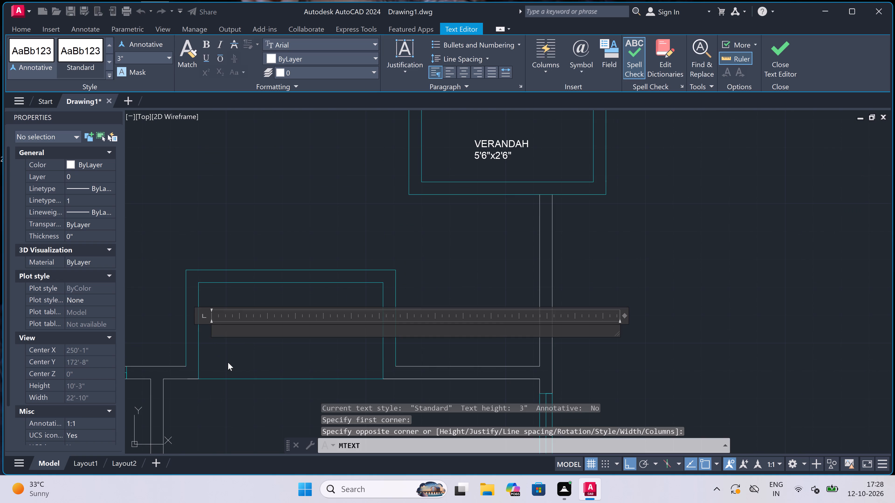
scroll(228, 362, "up", 1)
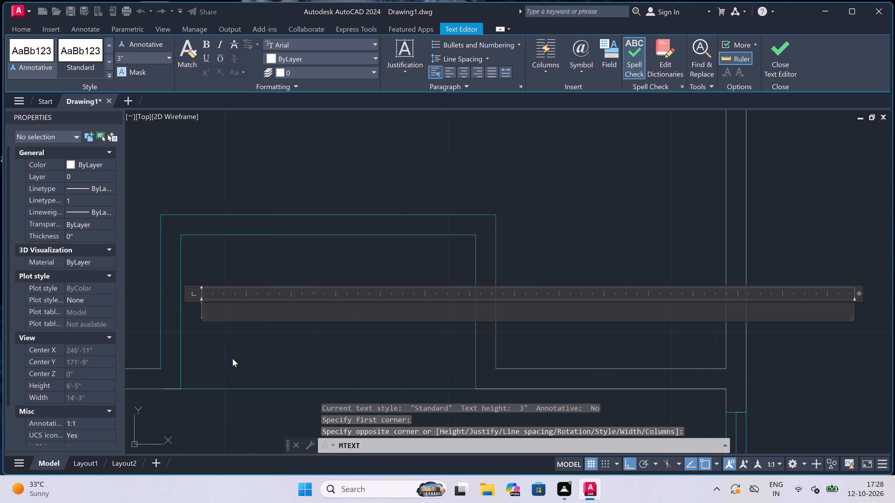
type("VERANDAH")
key("Return")
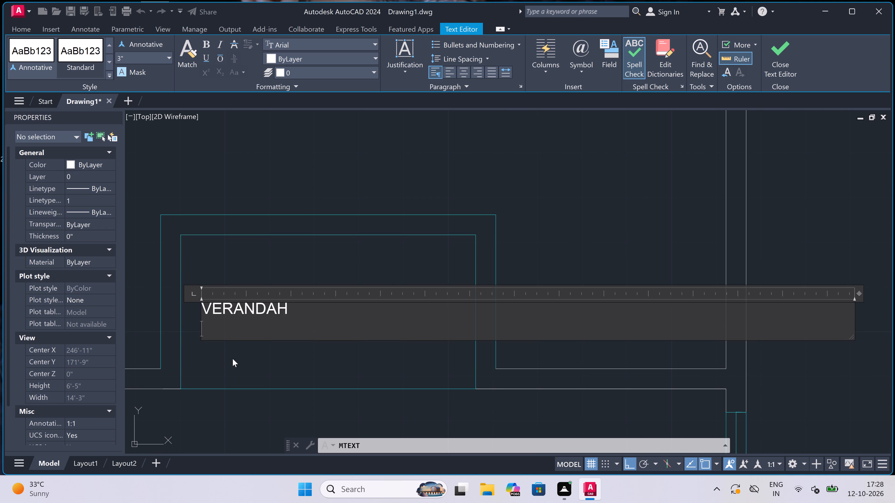
type("5'6")
type("\"x")
type("2'6")
key("shift+quotedbl")
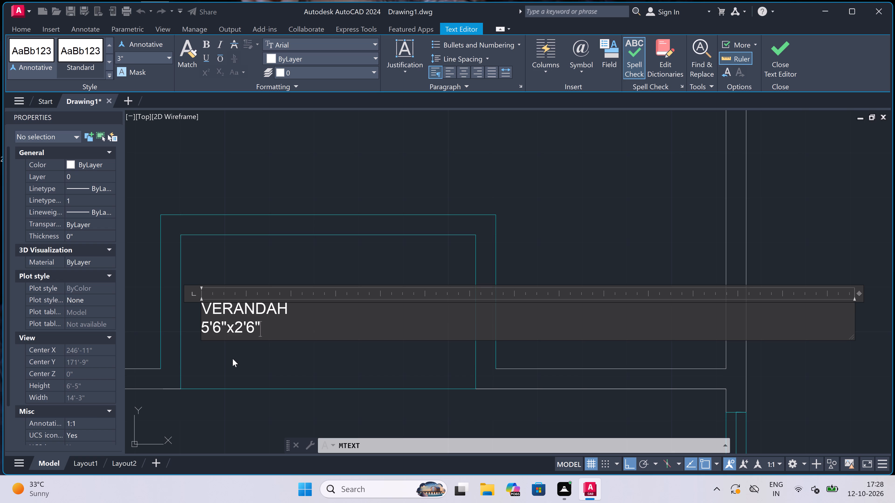
left_click(234, 353)
left_click(832, 0)
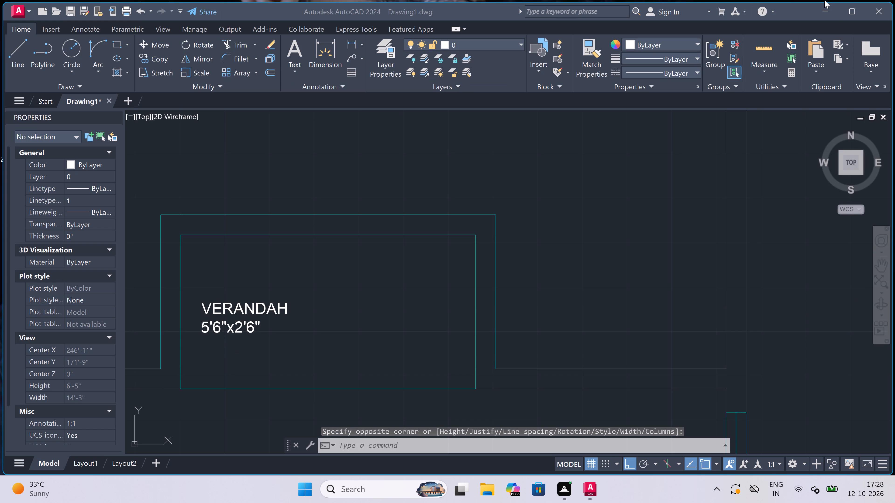
left_click(276, 266)
Move the lower-right unit's 5'6"x2'6" verandah label horizontally toward the middle of its balcony.
left_click(246, 292)
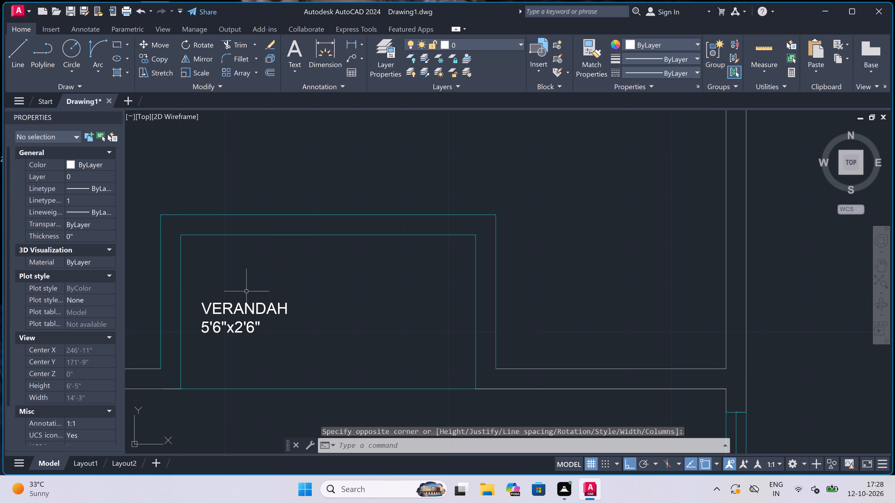
left_click(218, 325)
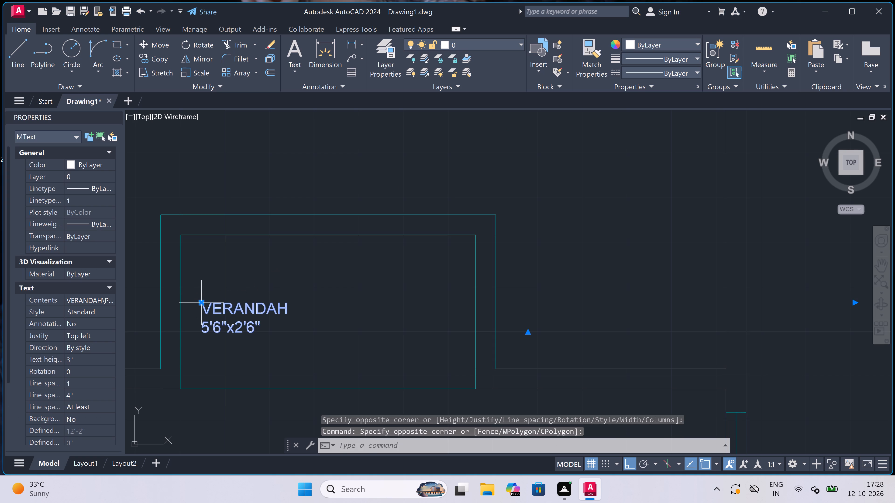
left_click(199, 303)
scroll(256, 297, "up", 4)
left_click_drag(260, 298, 263, 301)
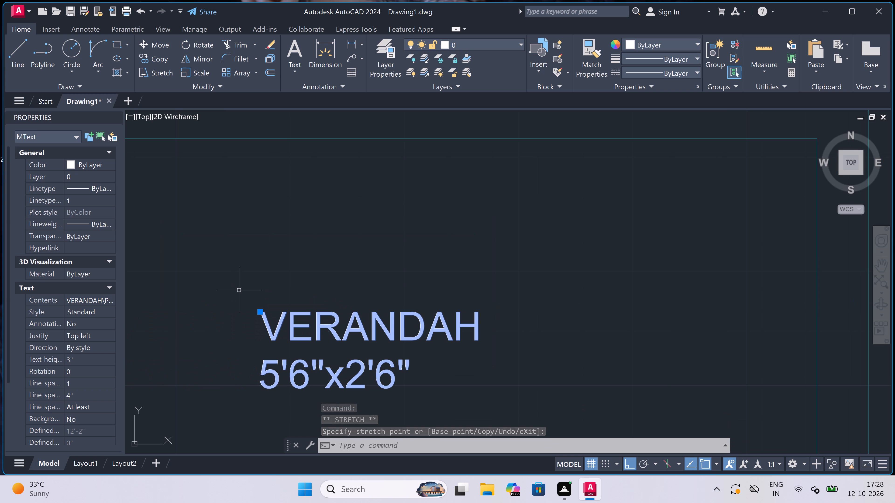
key("Escape")
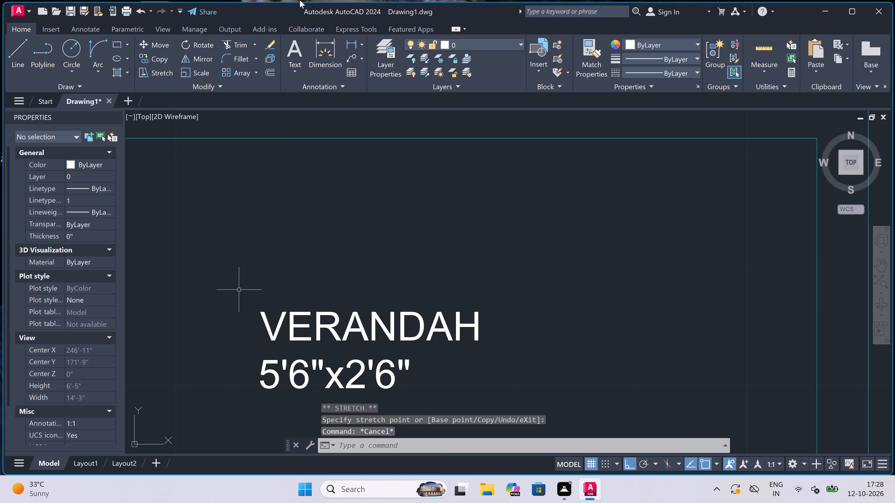
Add a two-line multiline text label reading BEDROOM and 10'6"x11'0" beside the door of the room directly below the lower-right unit's balcony.
scroll(458, 260, "down", 7)
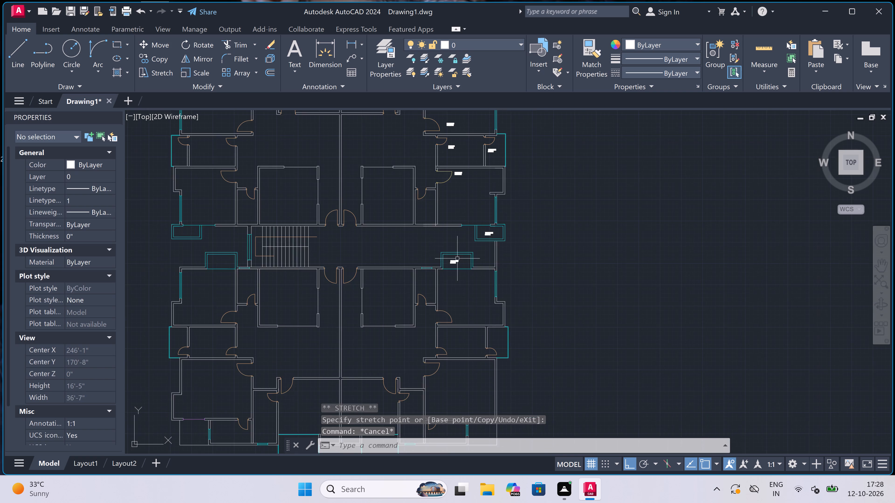
scroll(457, 258, "down", 1)
scroll(464, 288, "up", 3)
scroll(427, 346, "up", 2)
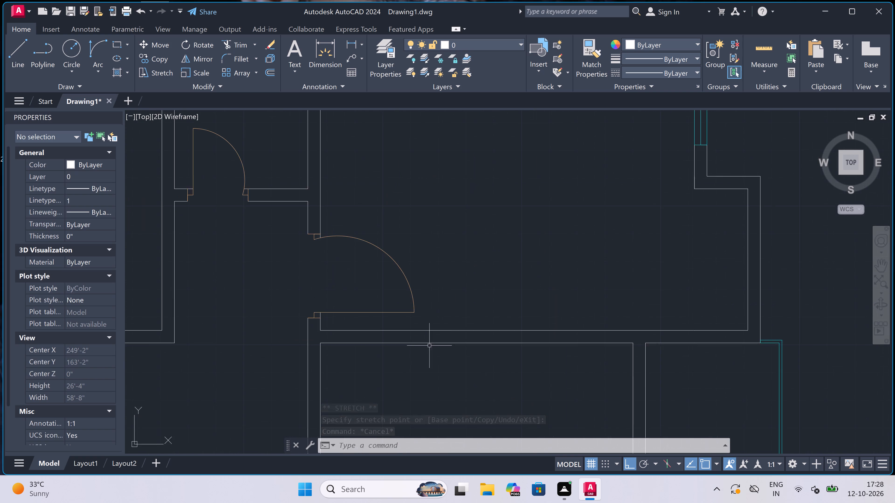
scroll(430, 345, "down", 3)
scroll(453, 340, "up", 3)
key("space")
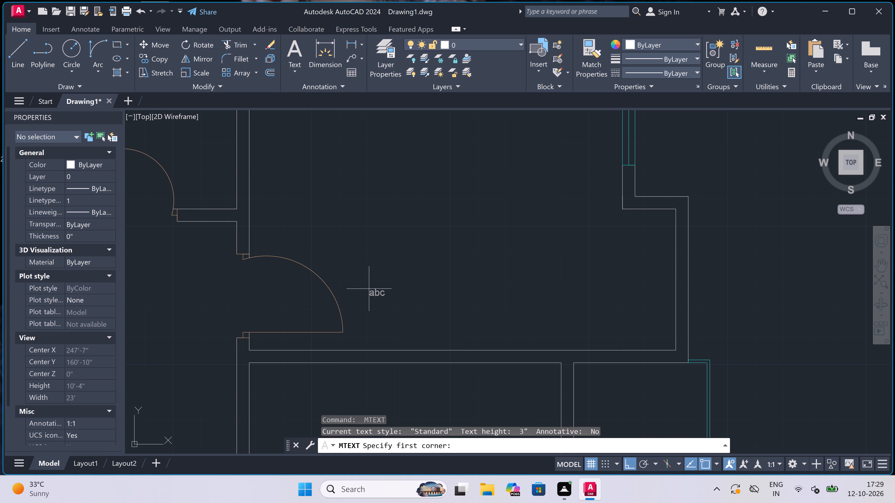
left_click(375, 318)
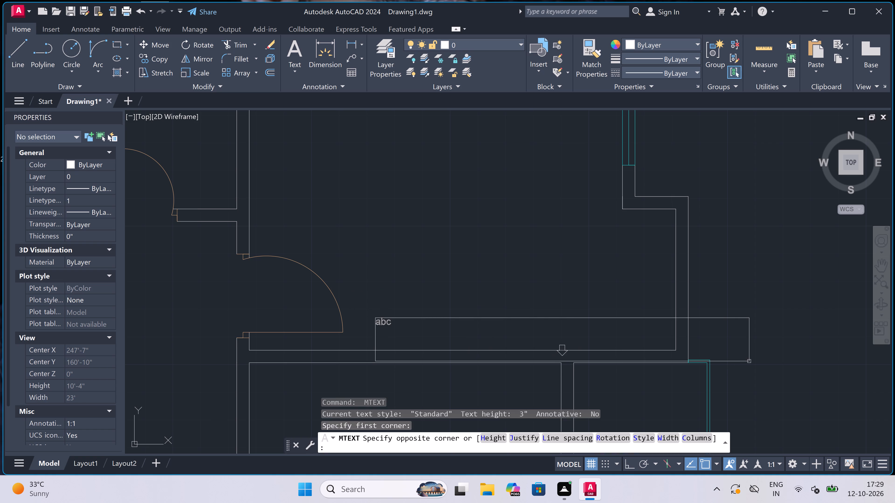
left_click(765, 334)
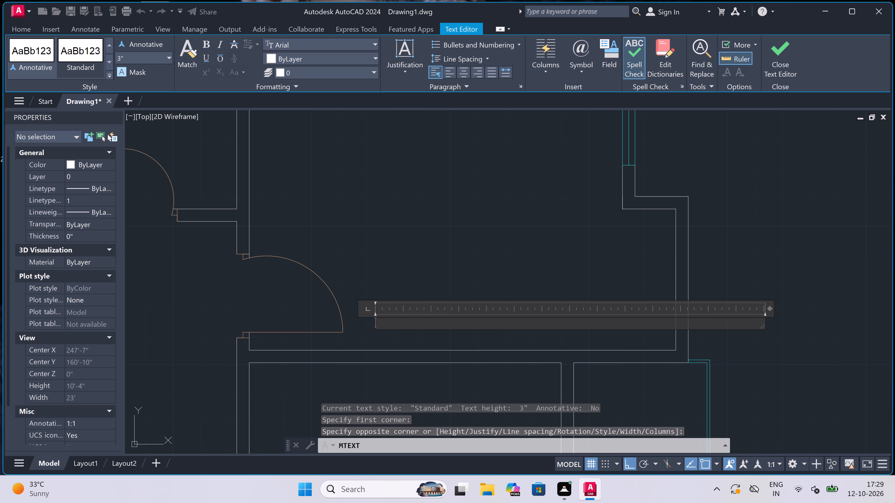
type("BEDROOM")
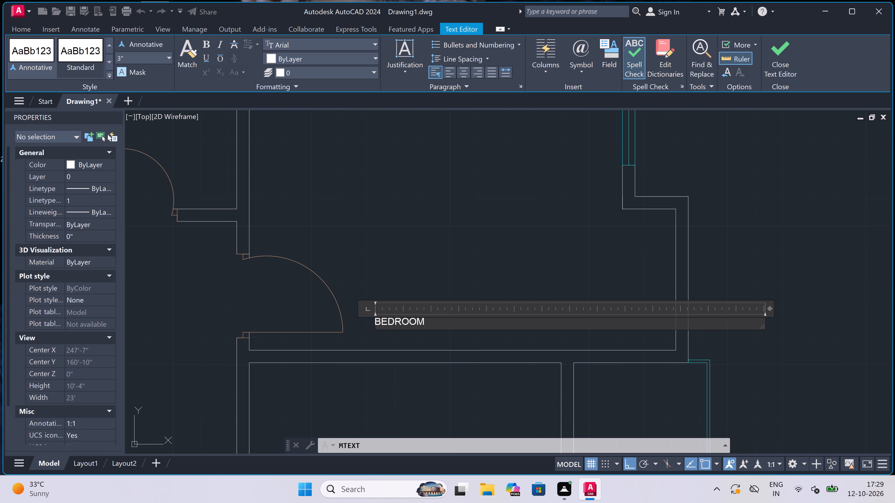
key("Return")
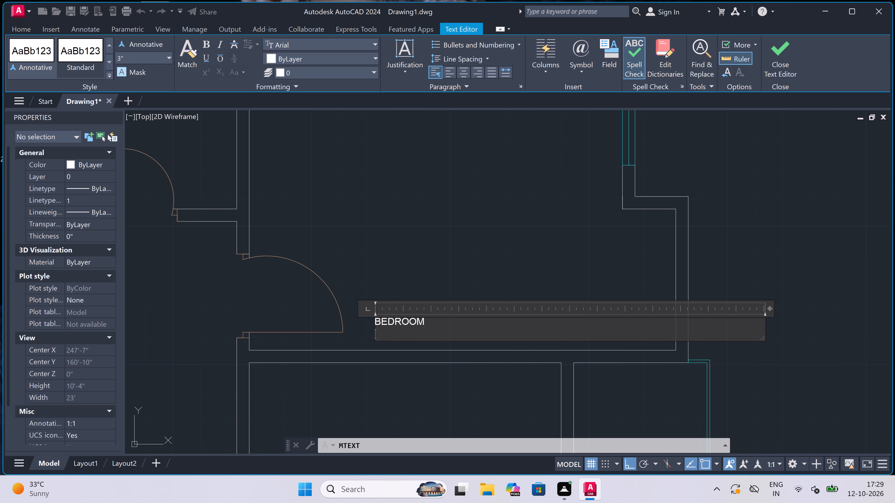
type("10'6")
type("\"x")
type("11")
type("'0\"")
left_click(412, 262)
Add a two-line multiline text label reading VERANDAH and 3'0"x6'0" in the narrow outer space below the lower-right unit's 10'6"x11'0" bedroom.
scroll(411, 261, "down", 8)
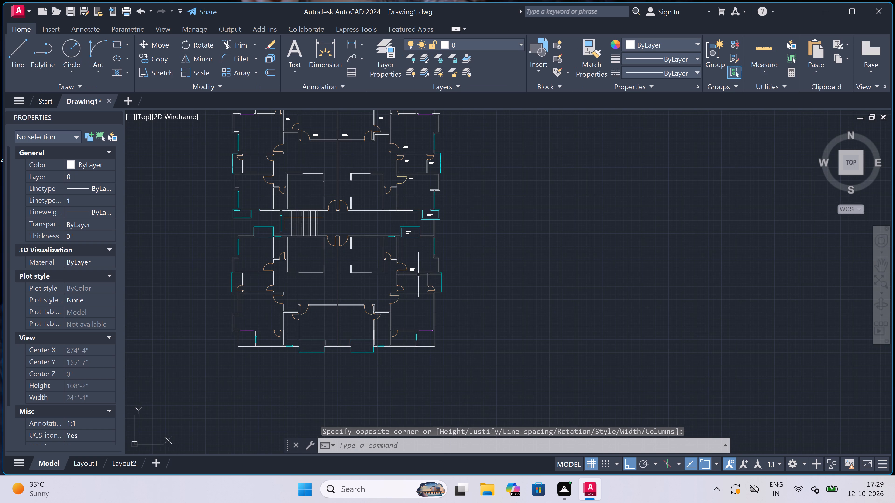
scroll(432, 296, "up", 4)
key("space")
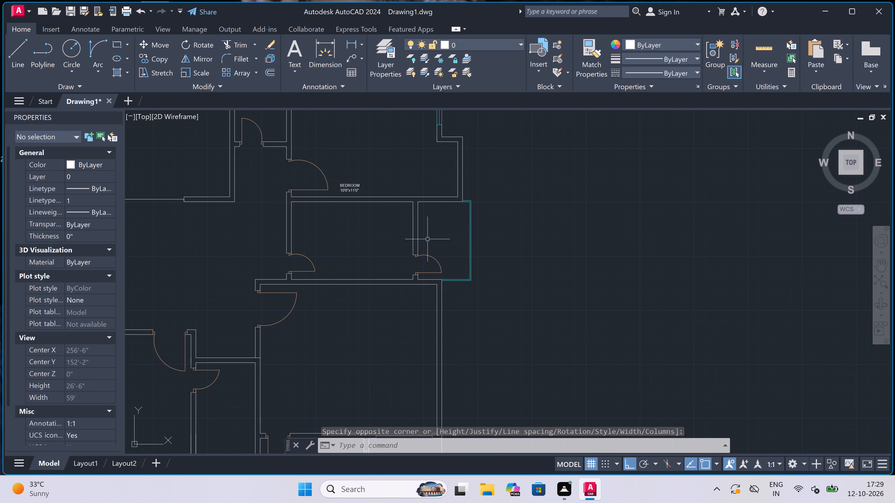
left_click_drag(430, 236, 433, 238)
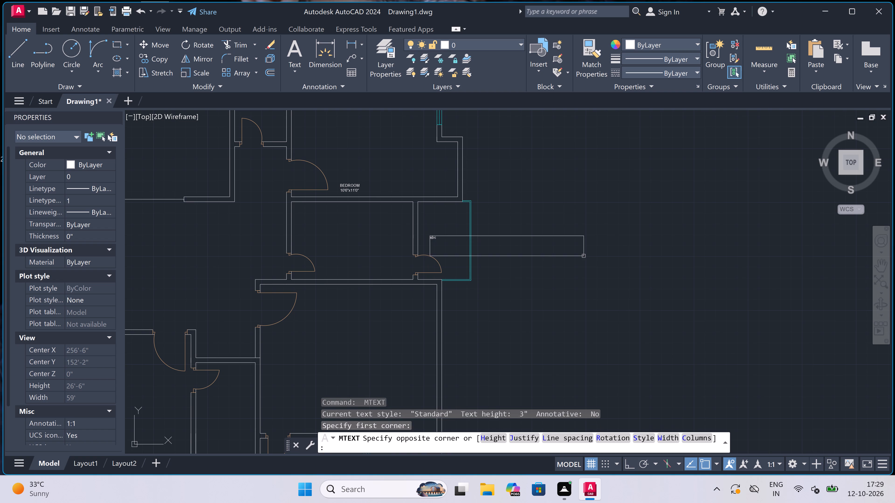
left_click(681, 268)
scroll(501, 227, "up", 3)
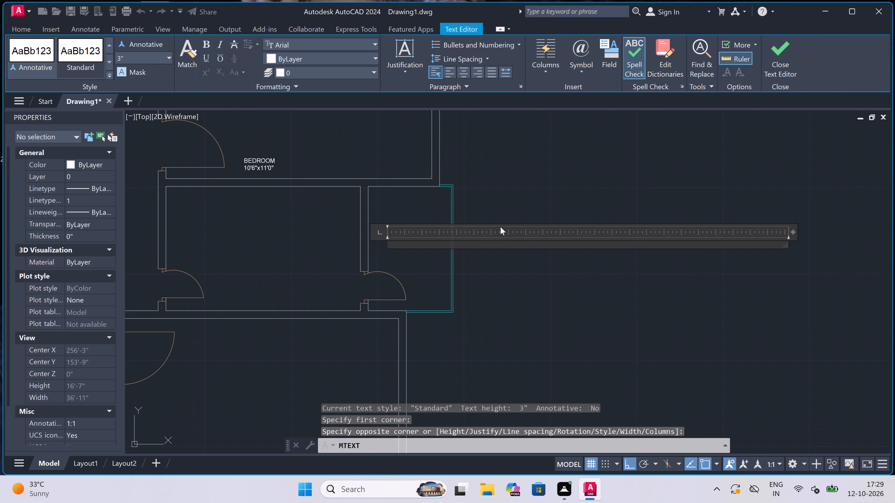
type("VERAND")
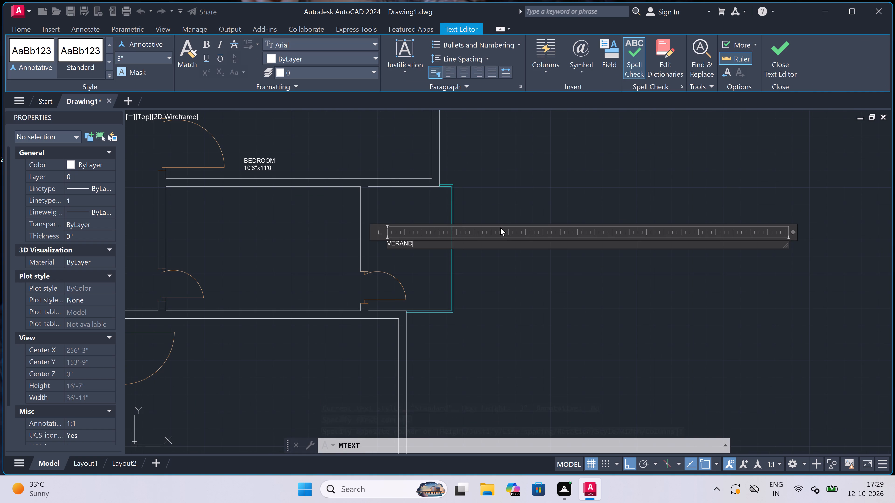
type("AH")
key("Return")
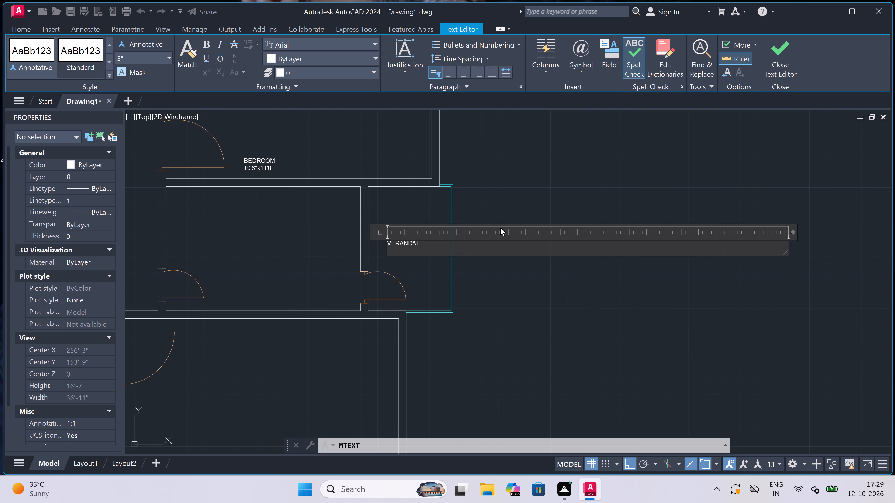
type("3'6")
key("shift+quotedbl")
scroll(400, 265, "up", 3)
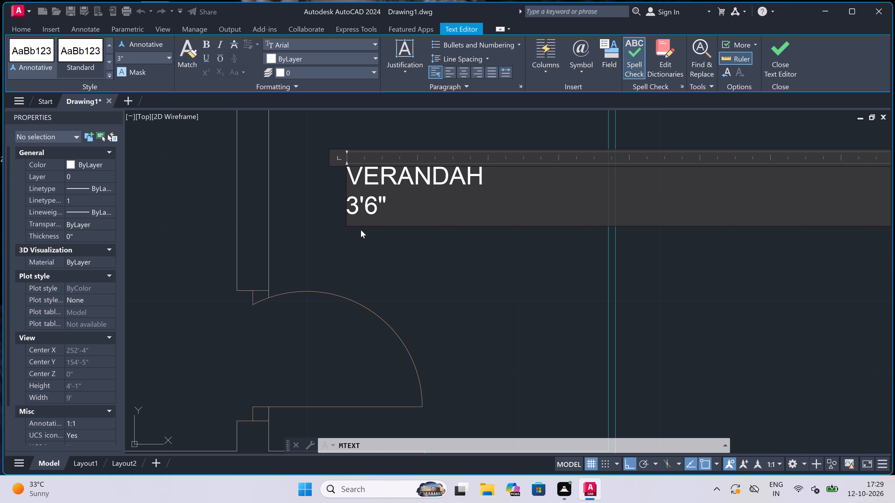
scroll(354, 212, "up", 2)
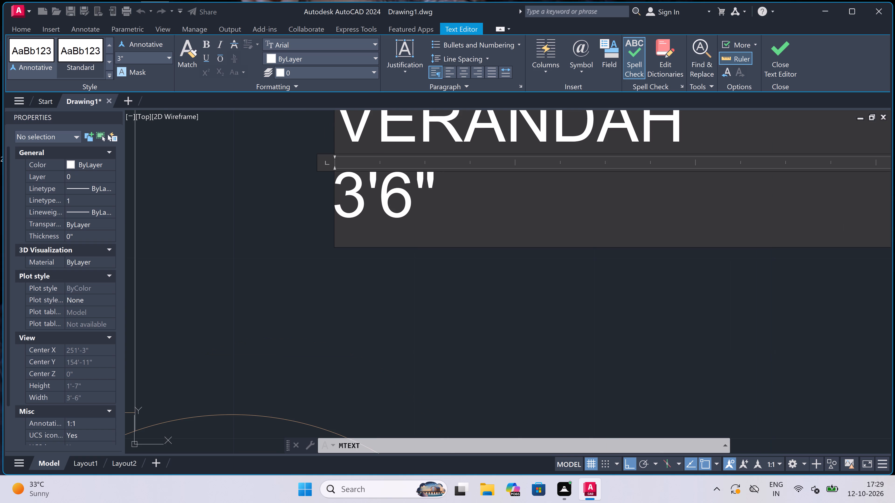
key("BackSpace")
key("BackSpace")
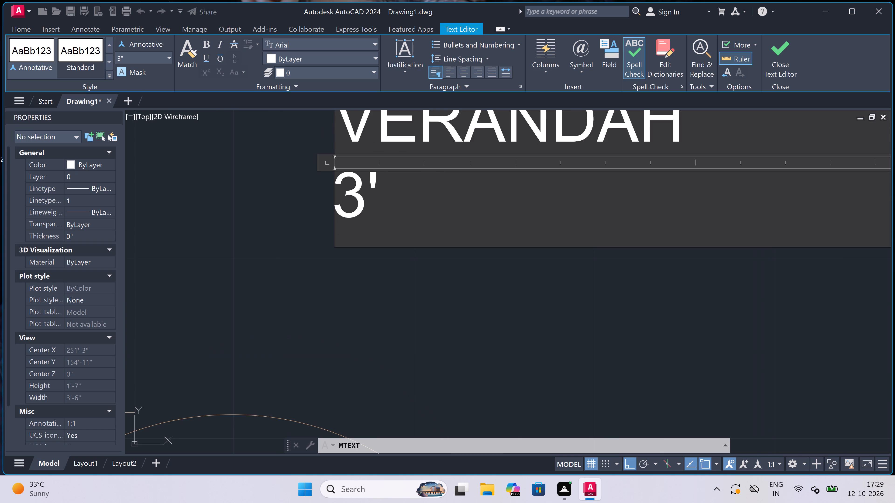
type("0\"x")
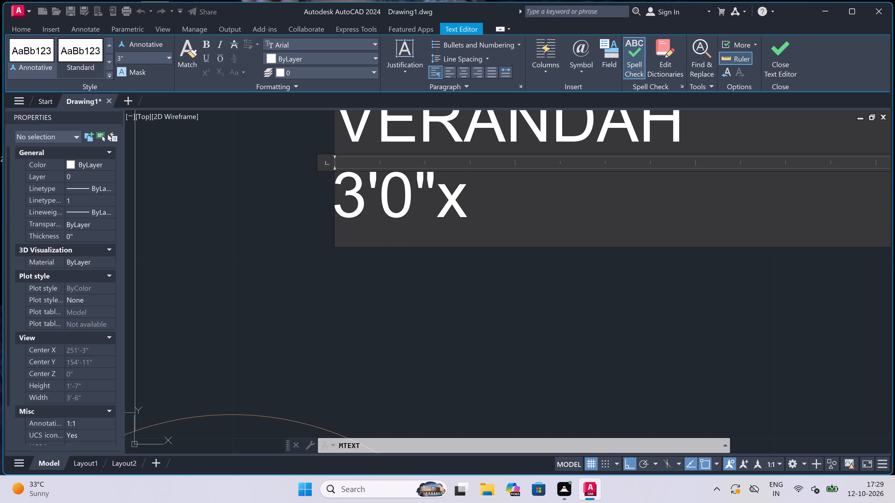
type("6'0\"")
left_click(303, 254)
scroll(319, 234, "down", 2)
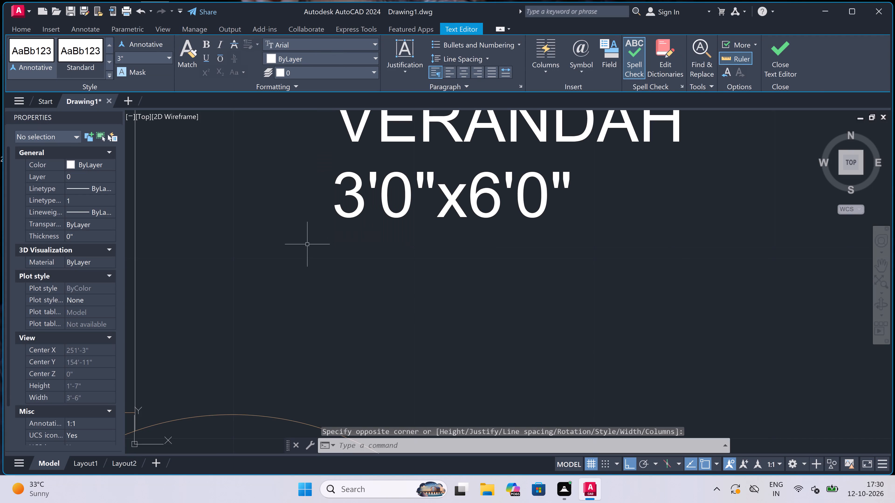
scroll(319, 234, "down", 2)
scroll(372, 222, "down", 6)
scroll(301, 218, "up", 3)
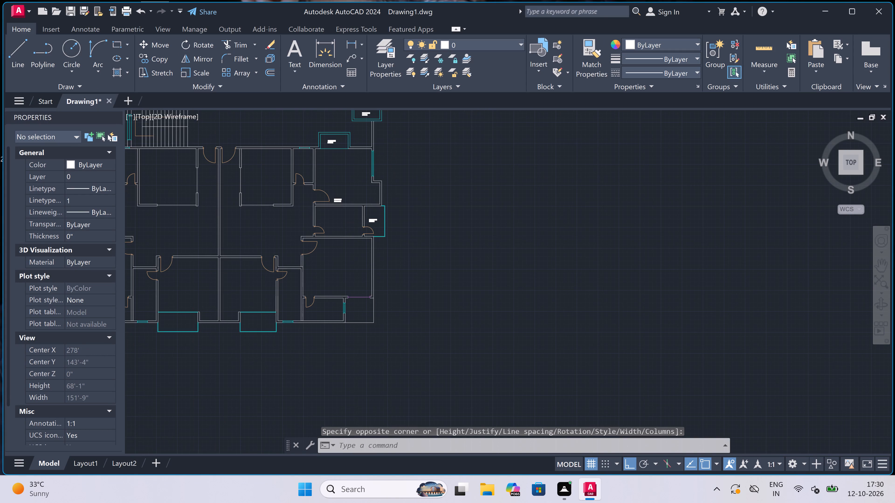
Add a two-line multiline text label reading KITCHEN and 9'0"x6'0" in the room adjoining the lower-right unit's 3'0"x6'0" verandah.
scroll(429, 186, "up", 2)
key("space")
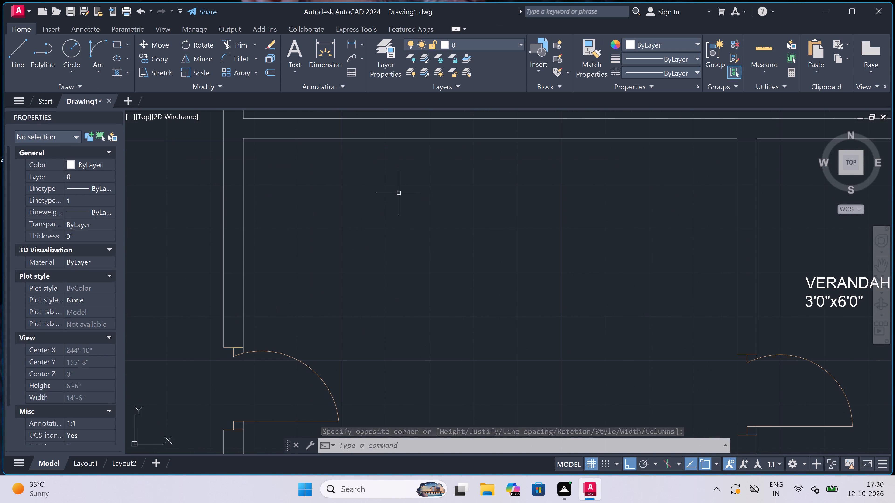
scroll(269, 208, "down", 2)
scroll(410, 251, "up", 2)
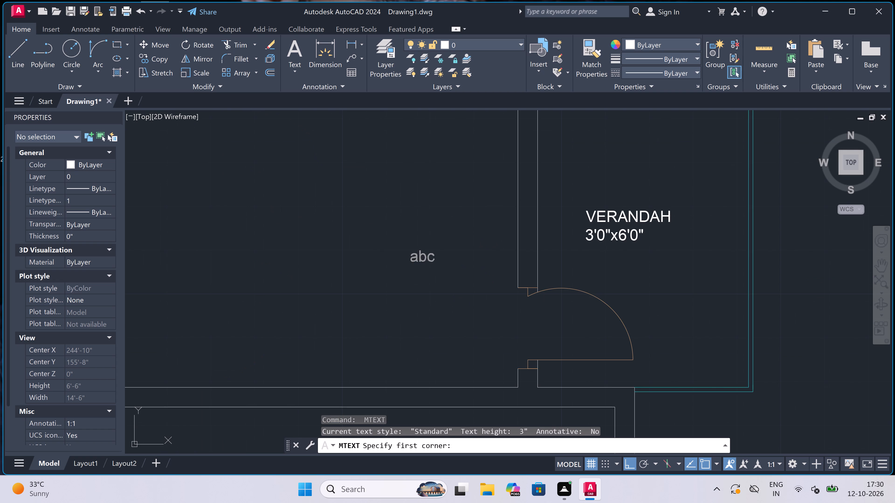
scroll(216, 283, "down", 2)
scroll(209, 296, "up", 2)
left_click_drag(186, 289, 185, 288)
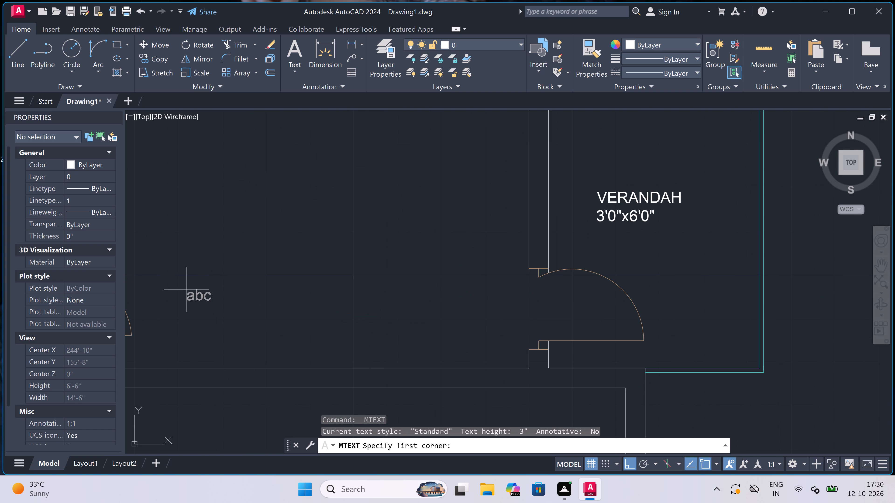
left_click_drag(185, 288, 189, 289)
left_click(618, 273)
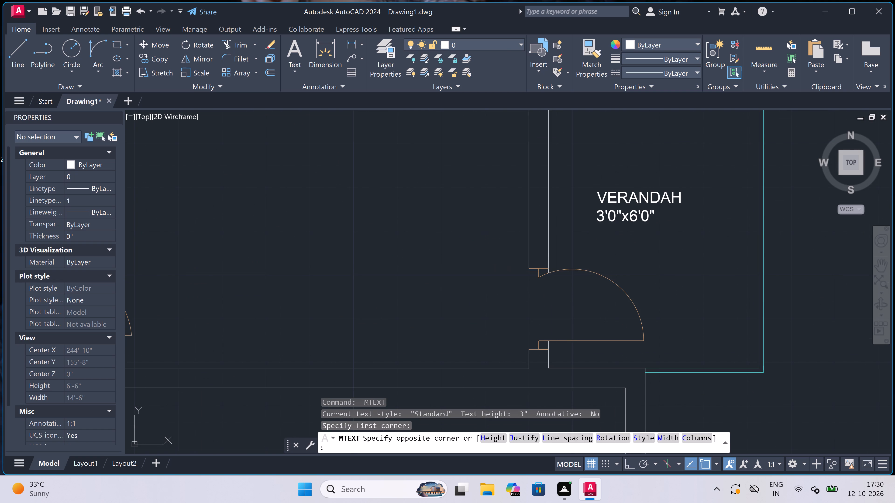
type("KITC")
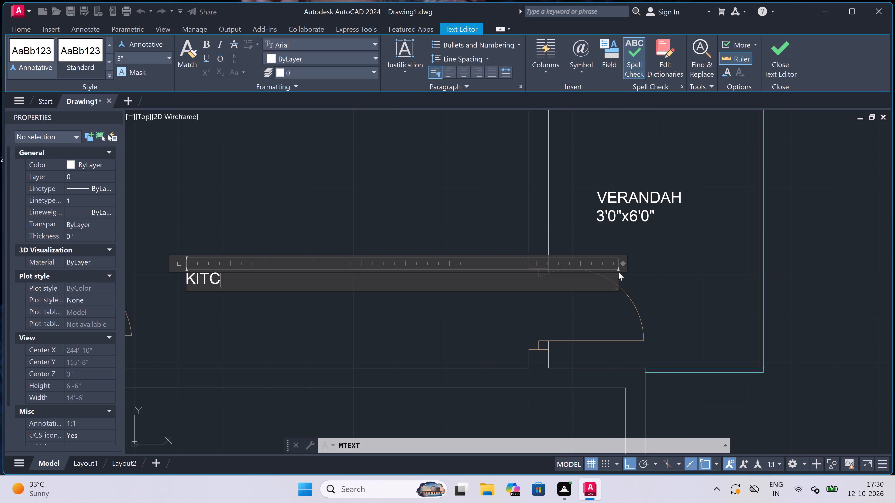
type("HEN")
key("Return")
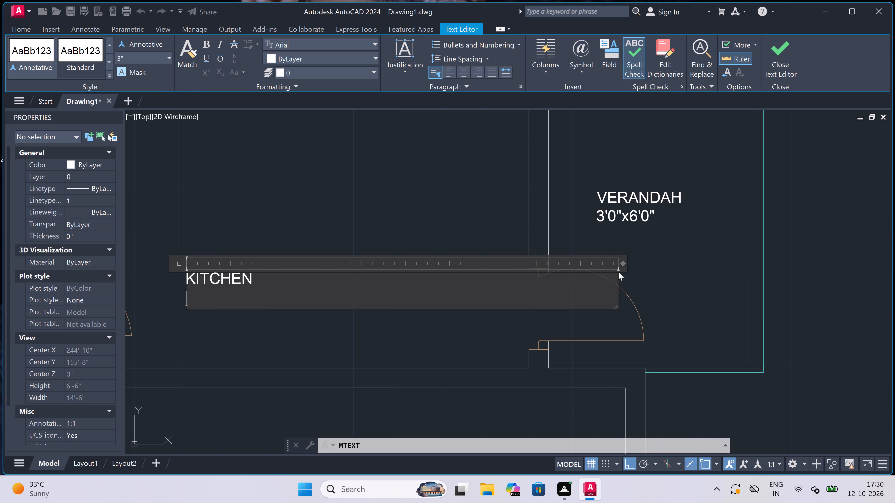
type("9'0")
key("shift+quotedbl")
key("x")
type("6'0\"")
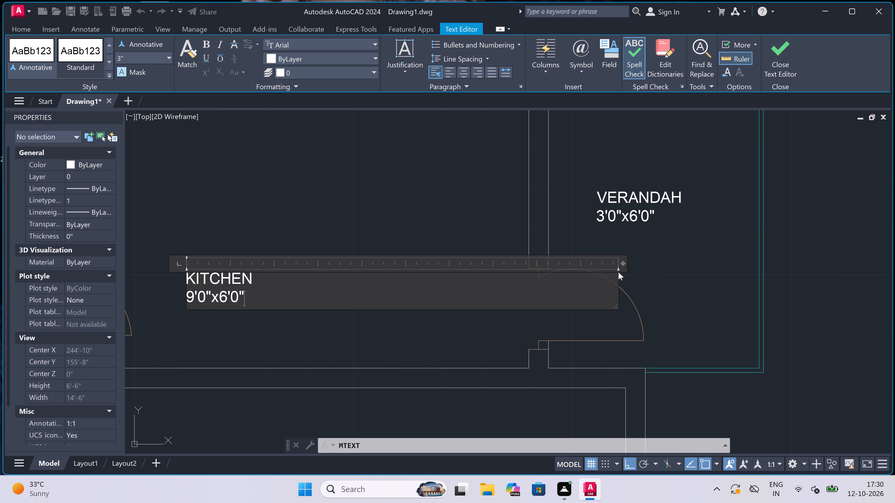
left_click_drag(314, 187, 327, 220)
Add a two-line multiline text label reading BEDROOM and 13'6"x11'6" near the top of the large room directly below the lower-right unit's kitchen.
scroll(330, 222, "down", 7)
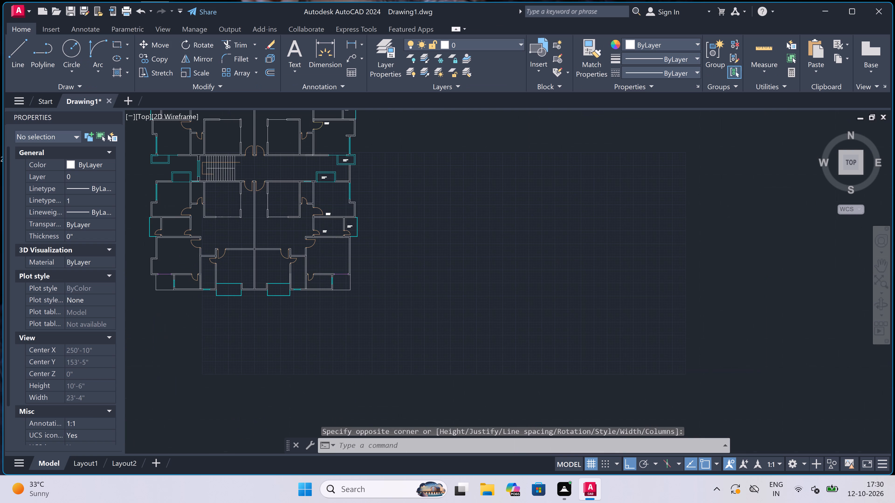
scroll(328, 233, "up", 4)
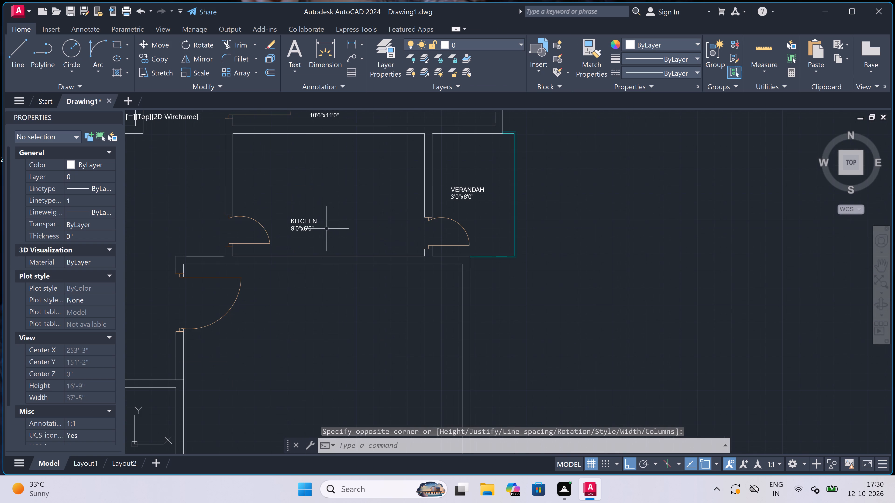
key("space")
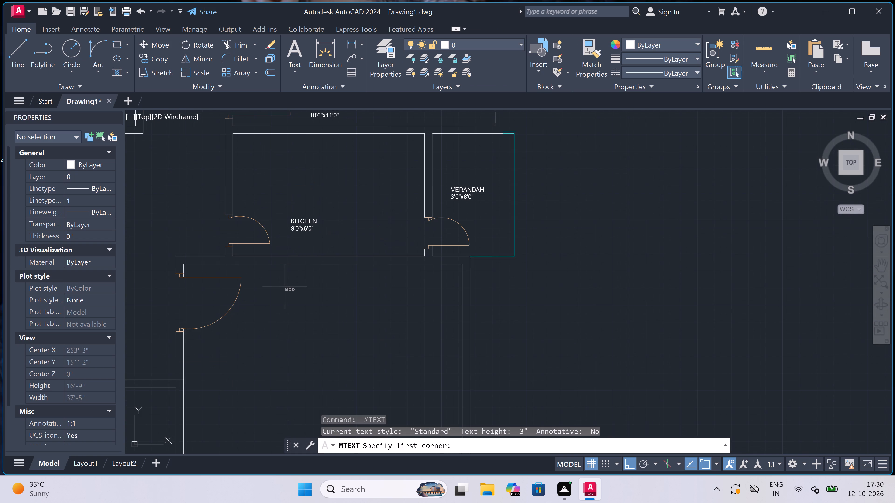
left_click(278, 286)
left_click(660, 287)
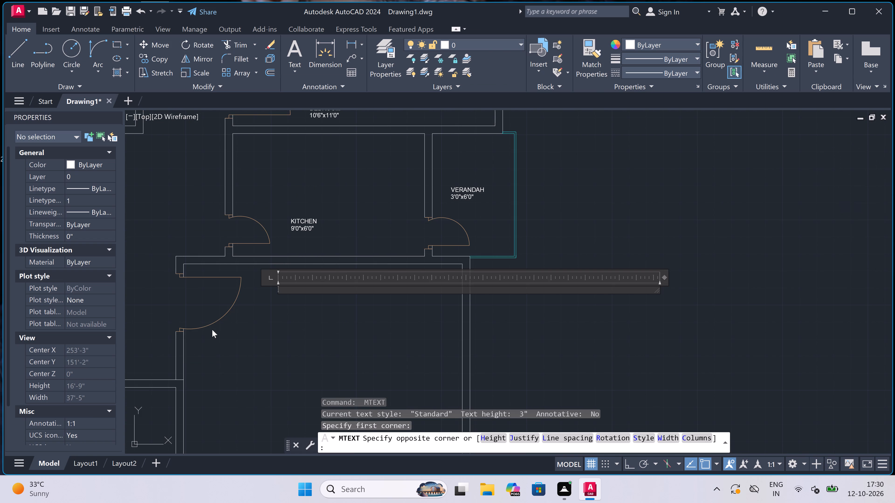
scroll(274, 307, "up", 3)
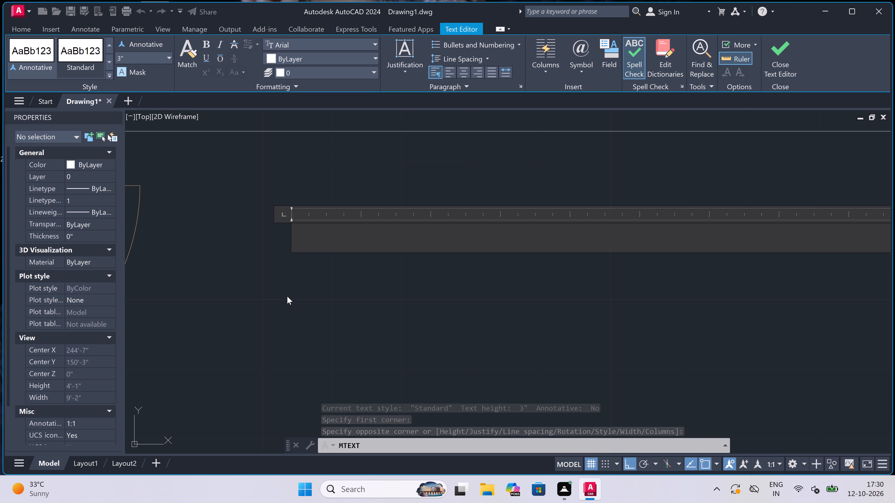
type("BEDROOM")
key("Return")
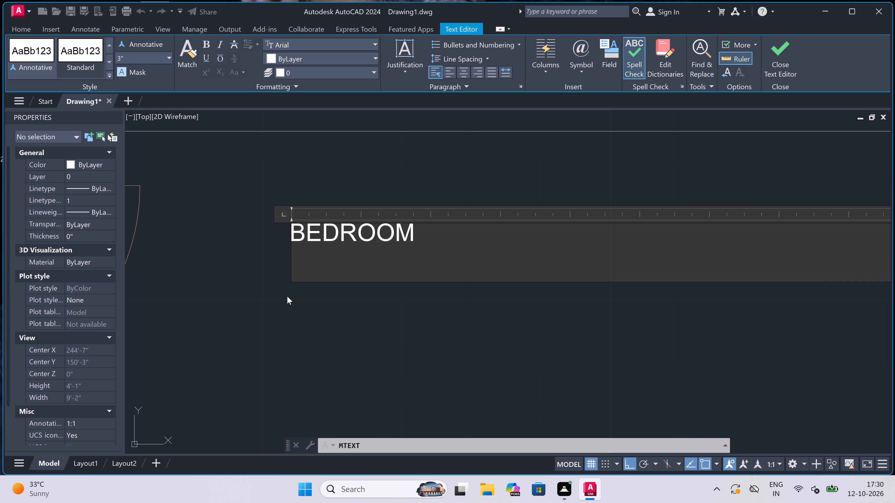
type("13")
type("'6")
type("\"x")
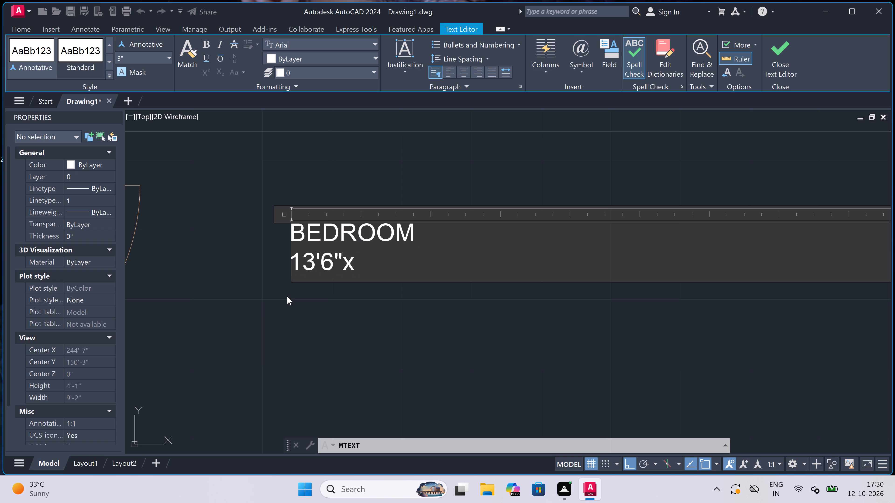
type("11")
key("apostrophe")
key("6")
key("shift+quotedbl")
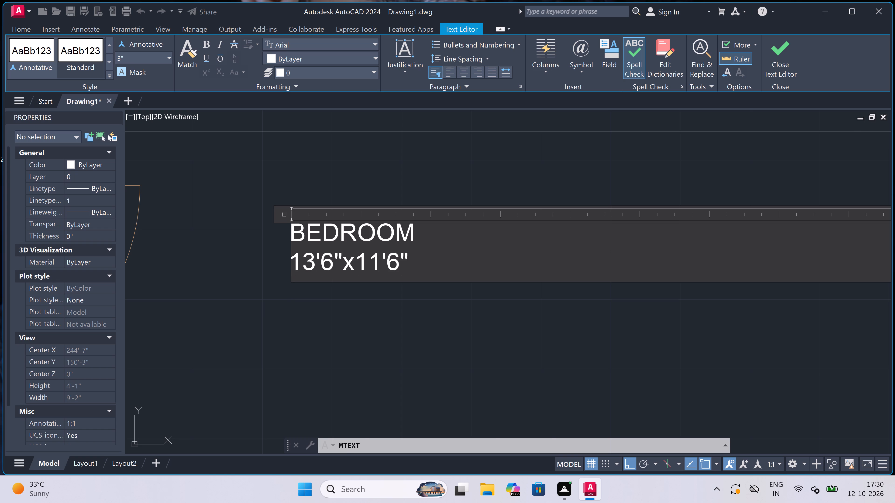
left_click(287, 296)
Add a two-line multiline text label reading TOILET and 8'0"x4'6" in the small room below the lower-right unit's 13'6"x11'6" bedroom.
scroll(300, 264, "down", 8)
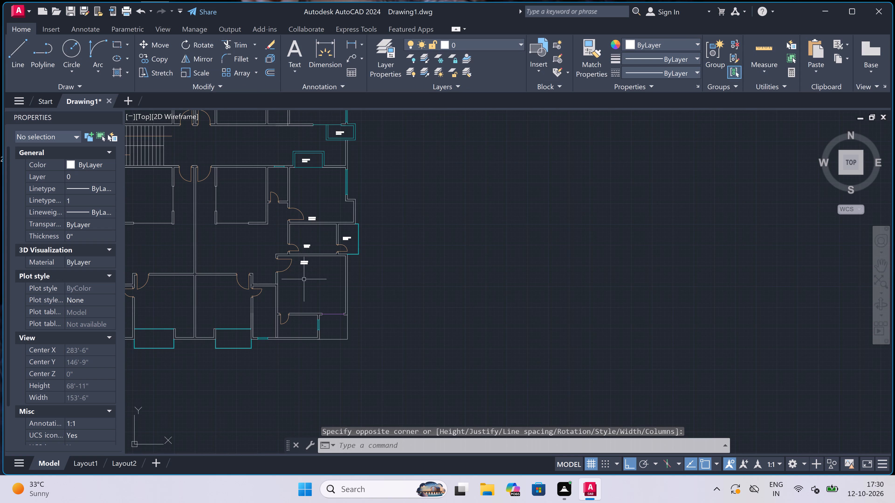
scroll(281, 355, "up", 4)
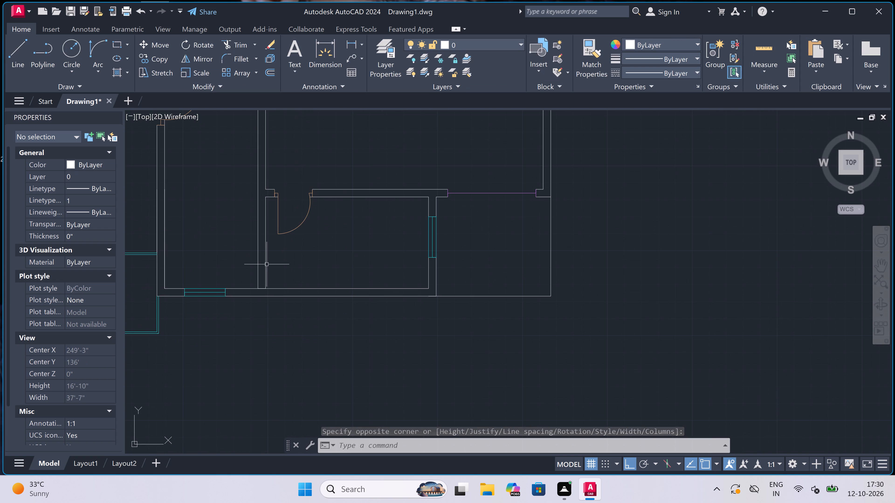
key("space")
scroll(267, 265, "up", 1)
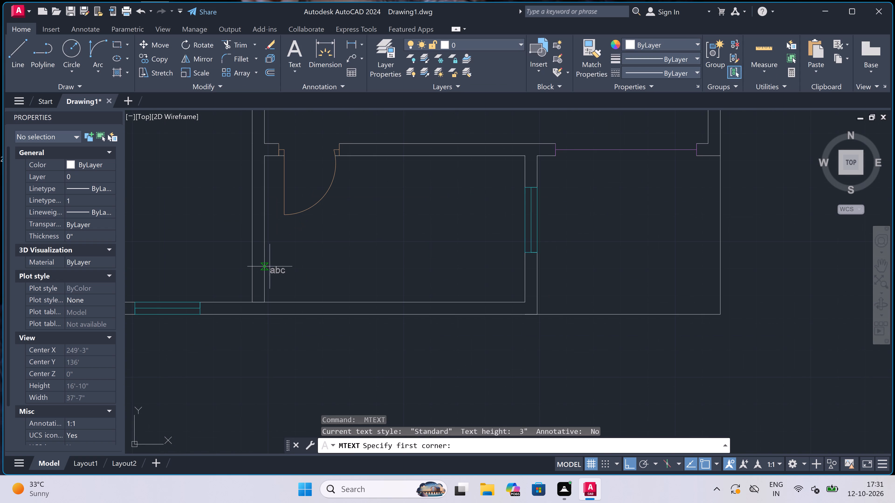
left_click(277, 265)
left_click(616, 283)
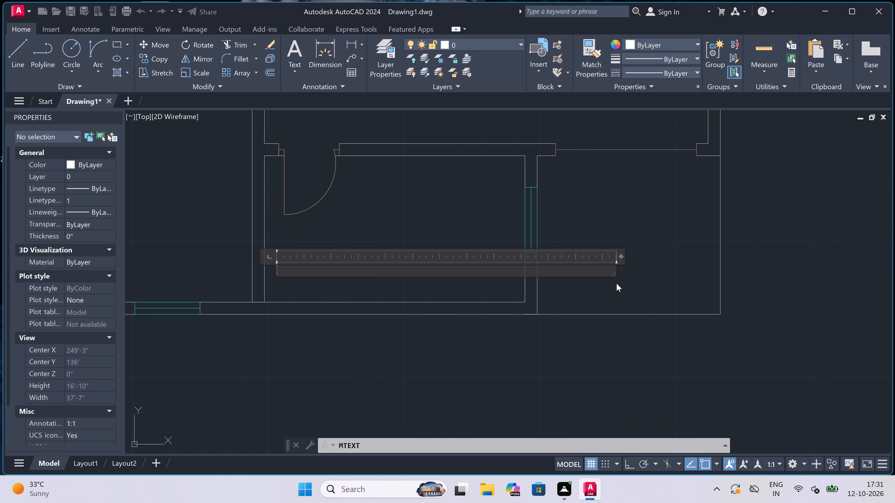
key("t")
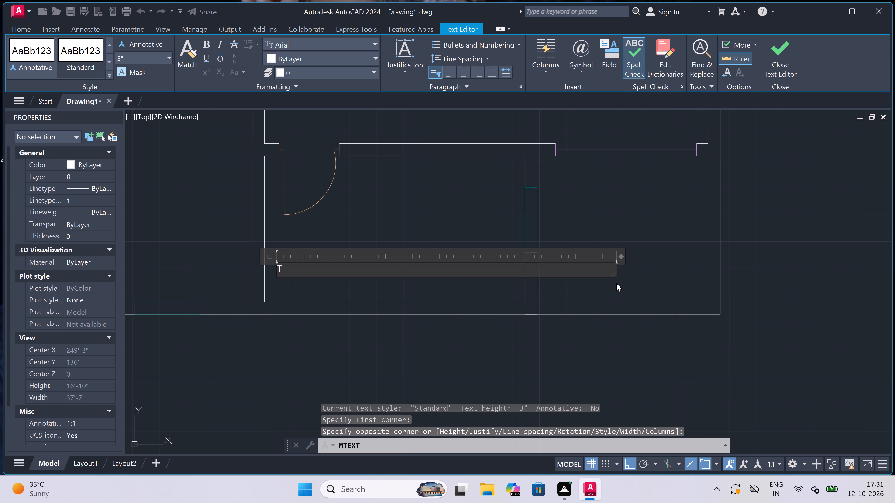
type("OILER")
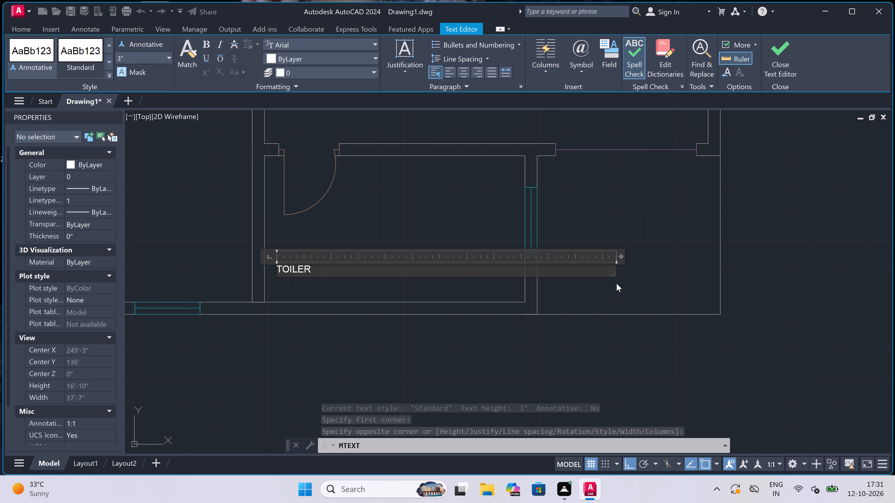
key("BackSpace")
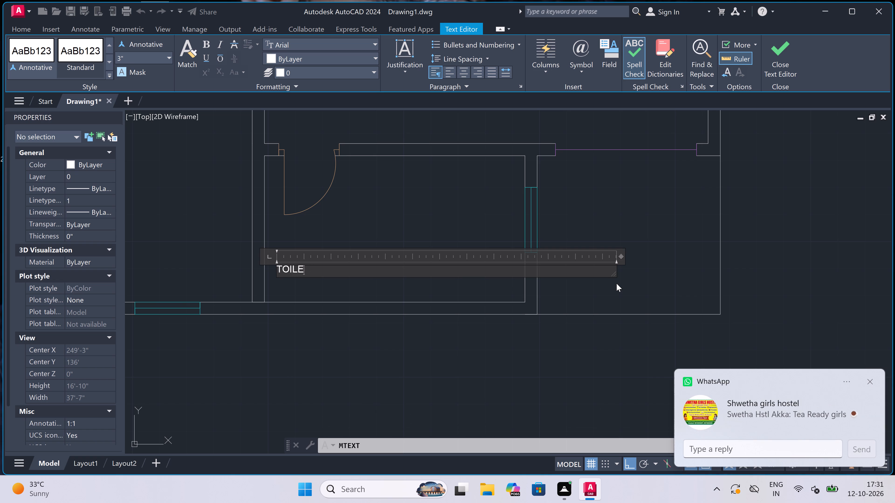
key("t")
key("Return")
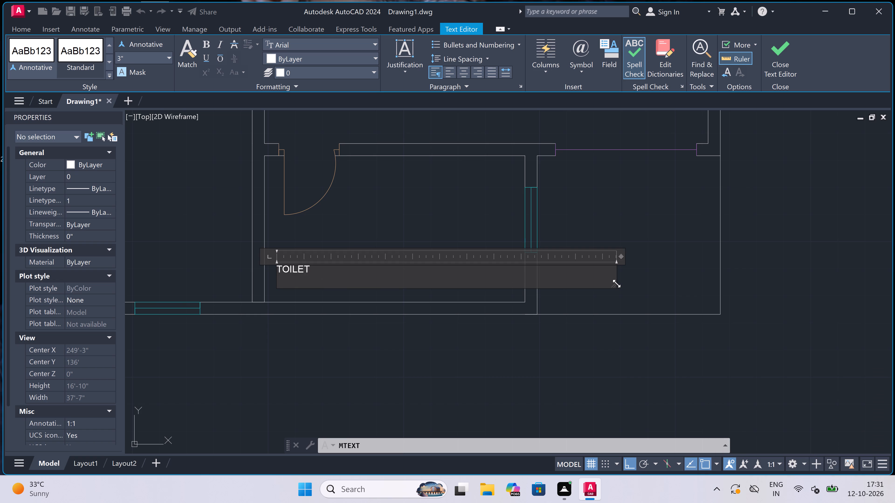
type("8'0")
type("\"x")
key("4")
type("'6")
key("shift+quotedbl")
left_click(406, 215)
Add a two-line multiline text label reading VERANDAH and 5'3"x4'2" in the corner space beside the lower-right unit's 8'0"x4'6" toilet.
scroll(344, 232, "down", 3)
scroll(503, 231, "up", 2)
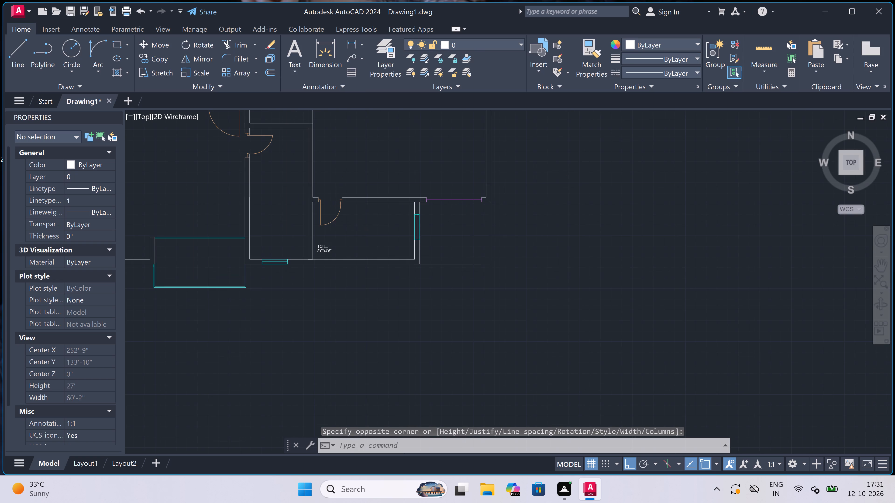
key("space")
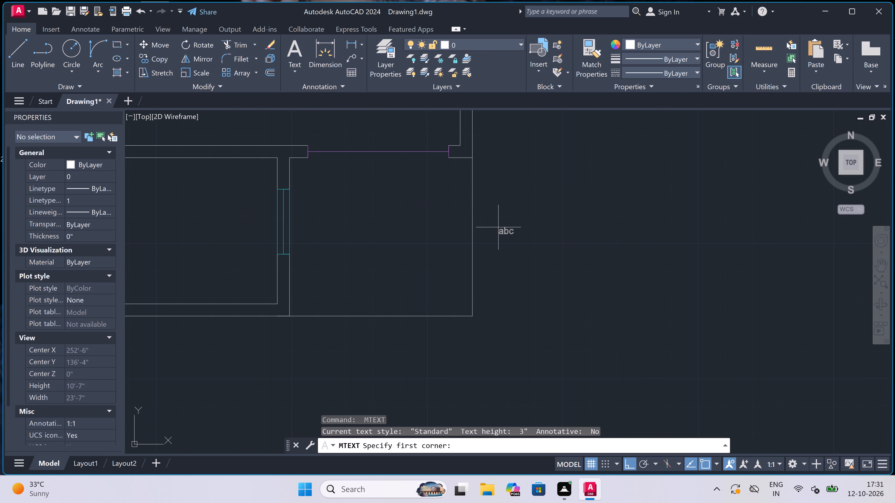
left_click(321, 228)
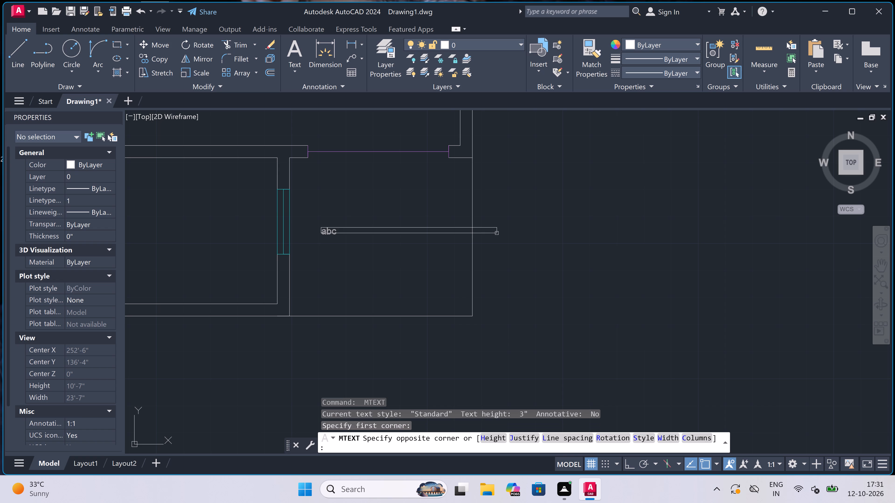
left_click(602, 230)
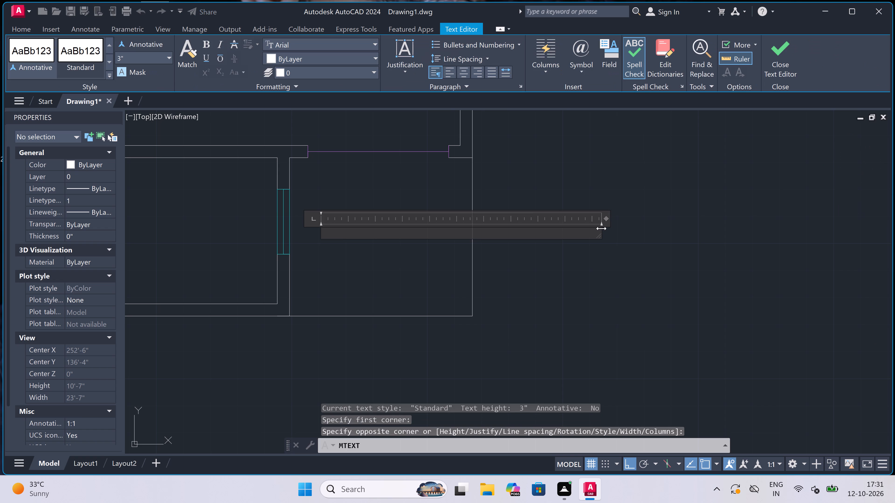
type("VERANDAH")
key("Return")
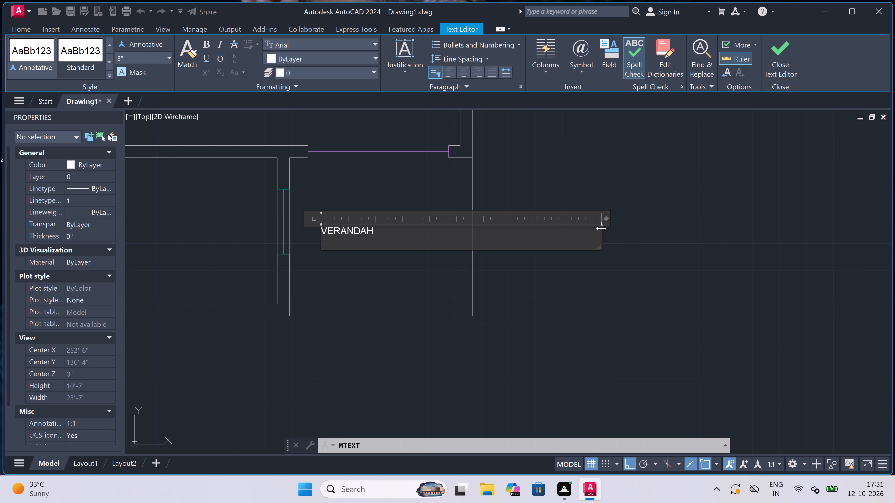
type("5'2")
key("BackSpace")
key("3")
type("\"x")
key("4")
key("apostrophe")
key("2")
key("shift+quotedbl")
left_click(374, 275)
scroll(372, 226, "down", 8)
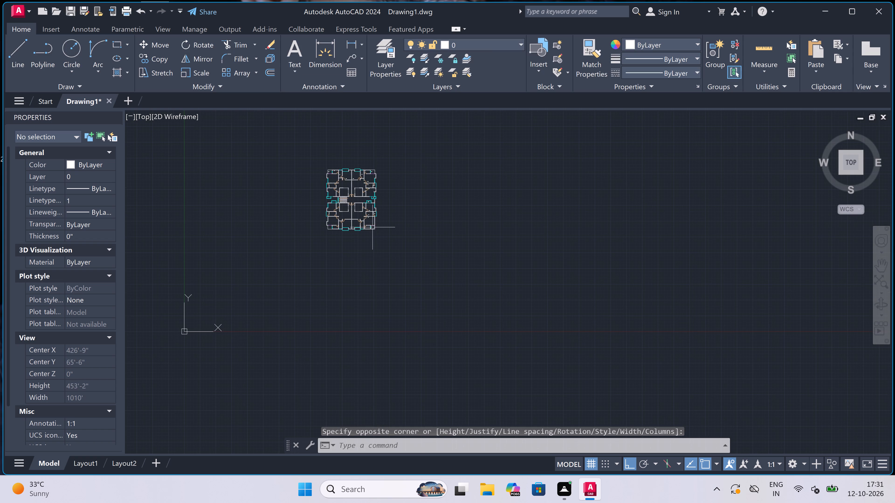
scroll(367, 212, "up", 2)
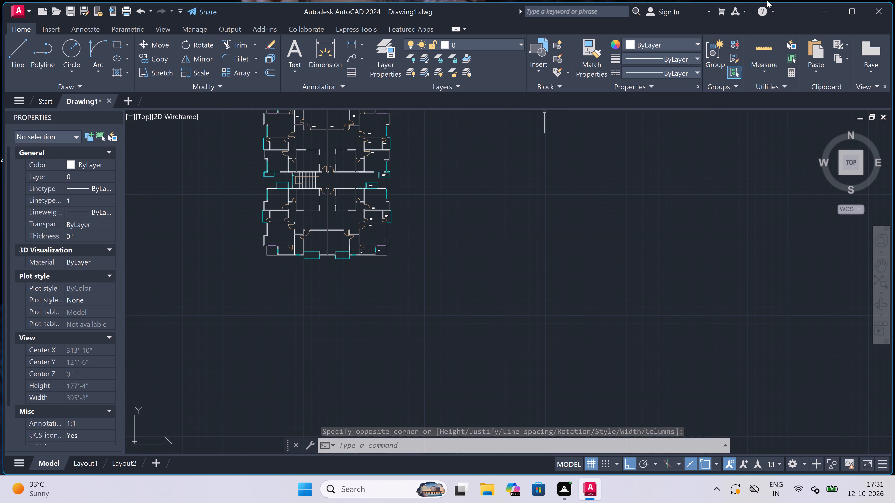
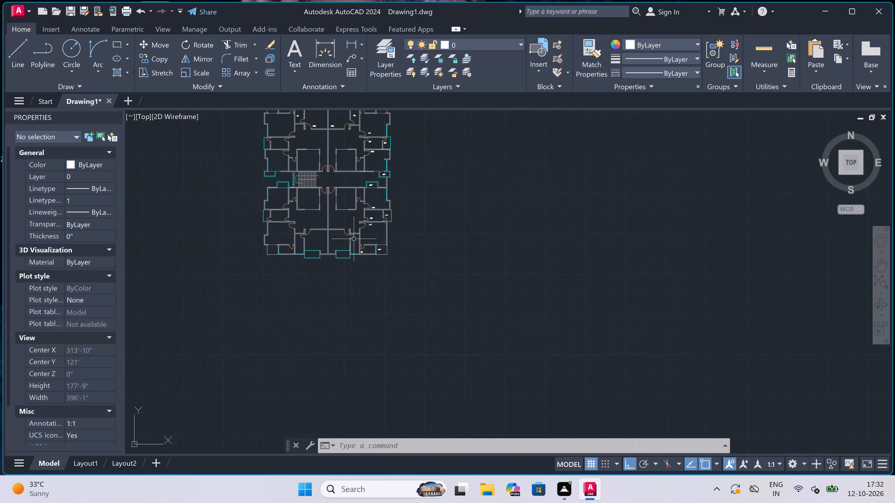
Add a two-line multiline text label reading TOILET and 4'7"x10'4" in the narrow room adjoining the lower-right unit's 8'0"x4'6" toilet.
scroll(353, 235, "up", 4)
scroll(358, 269, "up", 3)
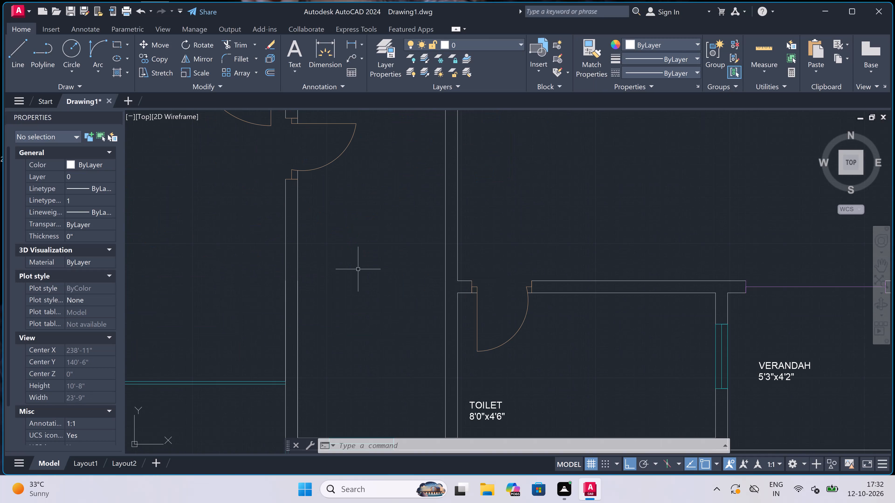
key("space")
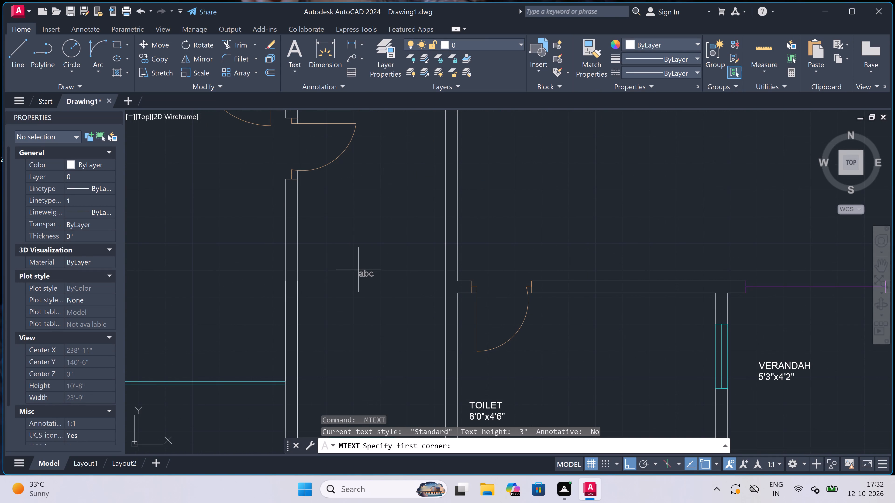
scroll(348, 252, "up", 1)
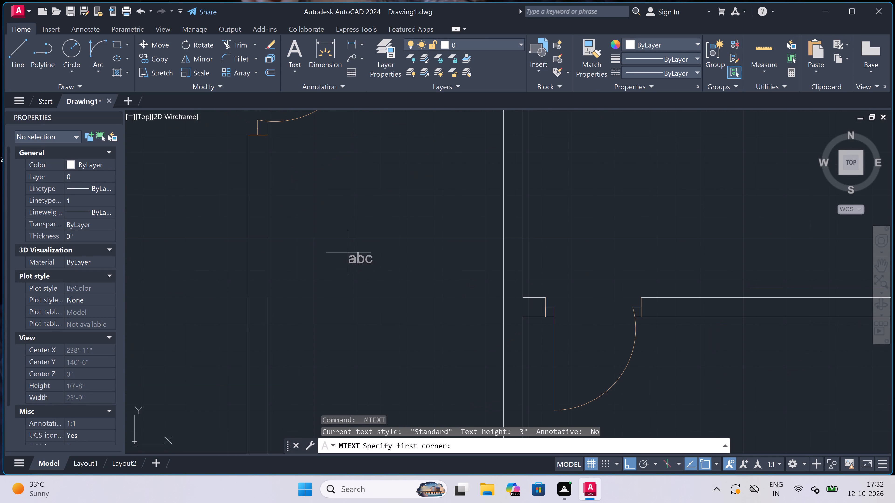
left_click(302, 227)
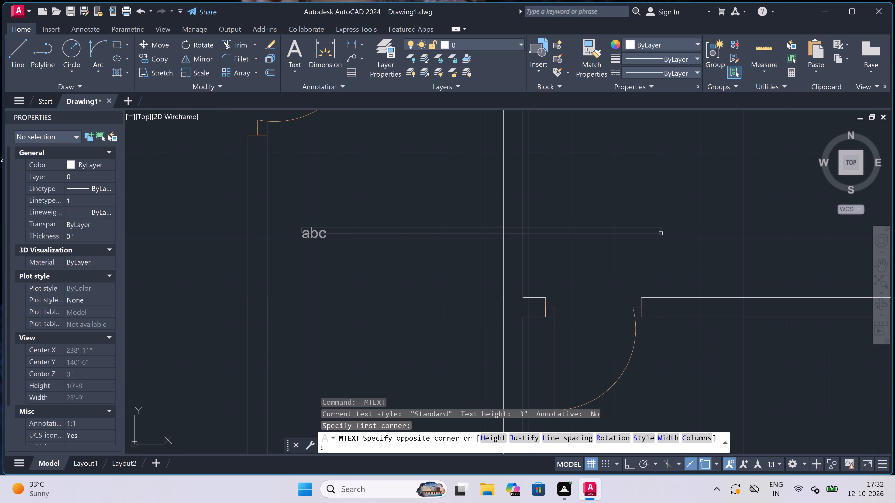
left_click(682, 223)
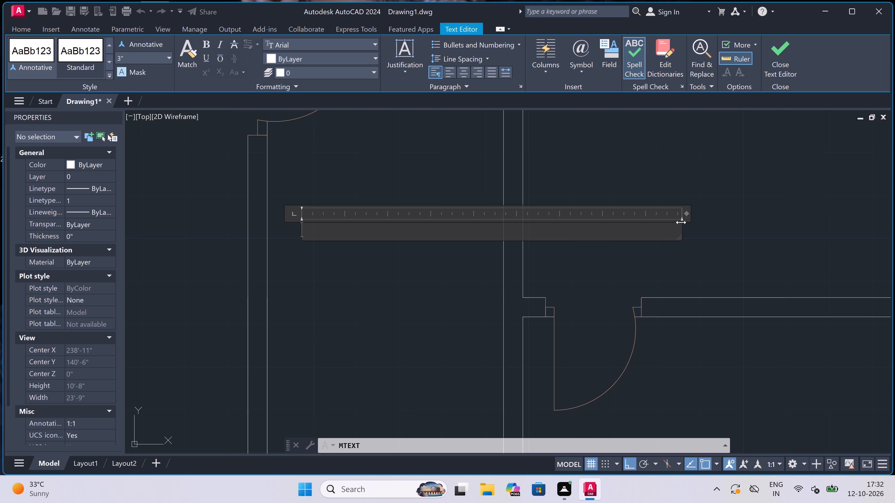
type("TOILET")
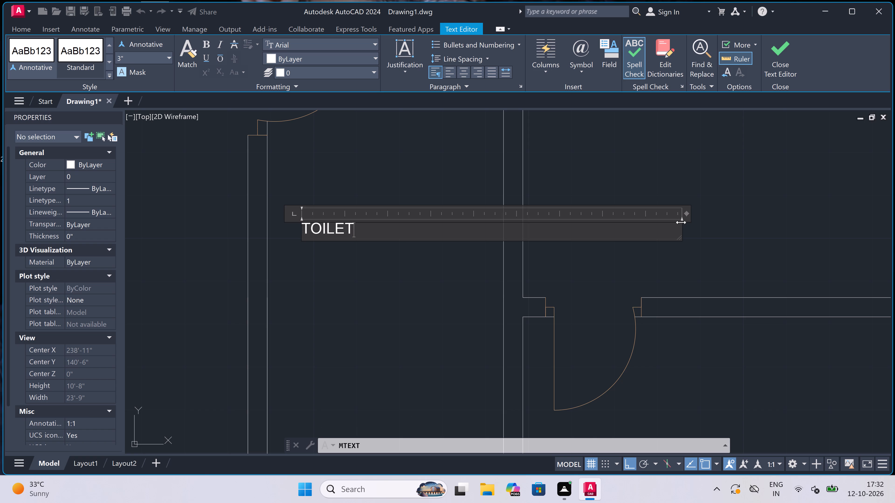
key("Return")
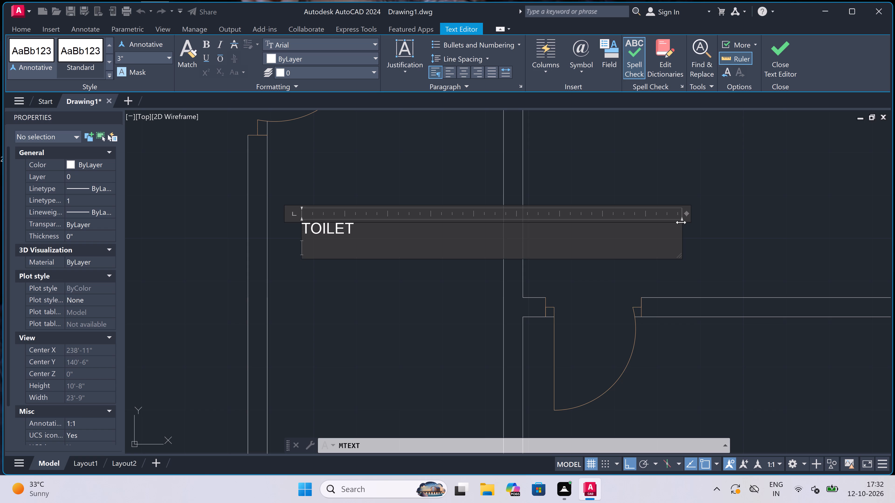
type("4'7")
type("\"x")
type("10'")
key("4")
key("shift+quotedbl")
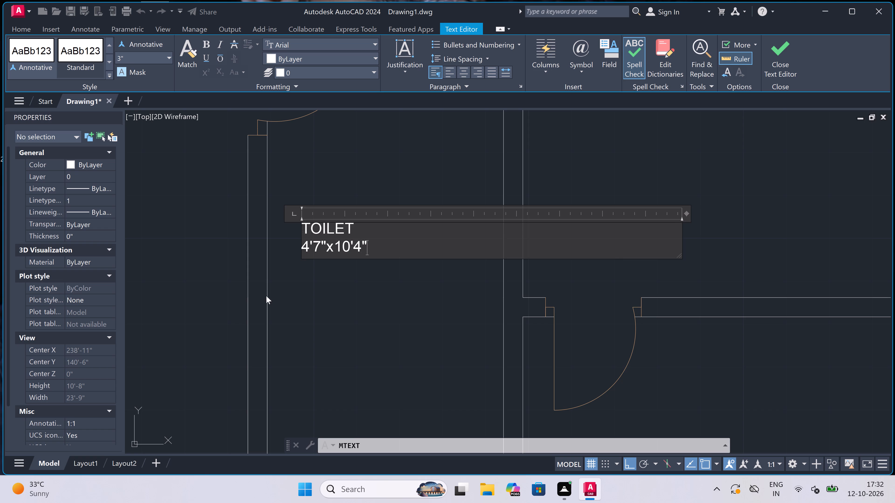
left_click(332, 267)
Add a two-line multiline text label reading BEDROOM and 11'11"x11'0" near the top of the room between the 4'7"x10'4" toilet and the central wall.
scroll(332, 266, "down", 8)
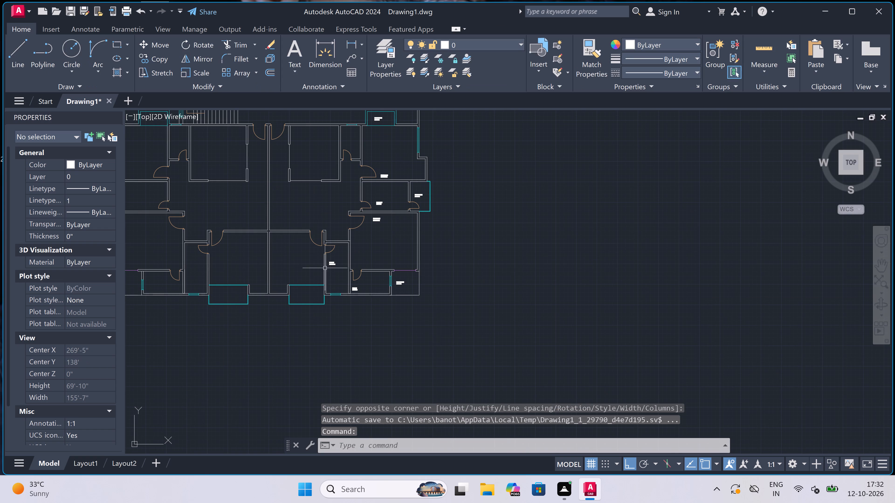
scroll(276, 234, "up", 4)
key("space")
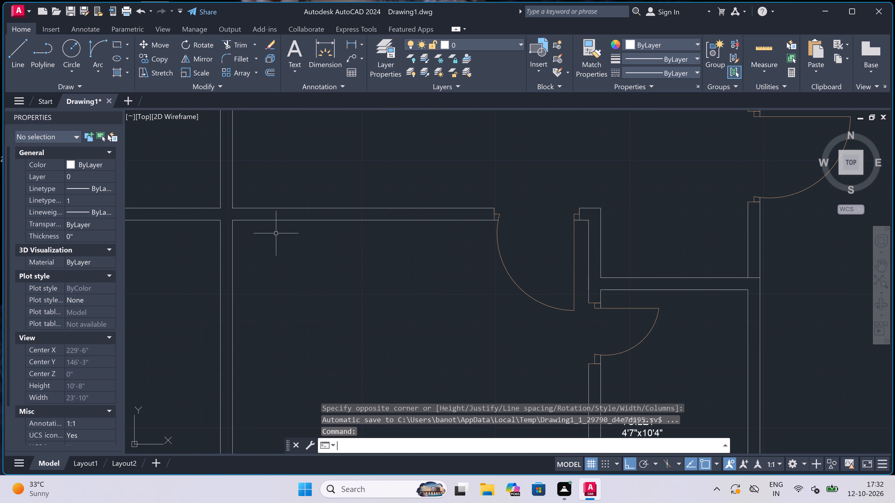
left_click(258, 250)
left_click(743, 271)
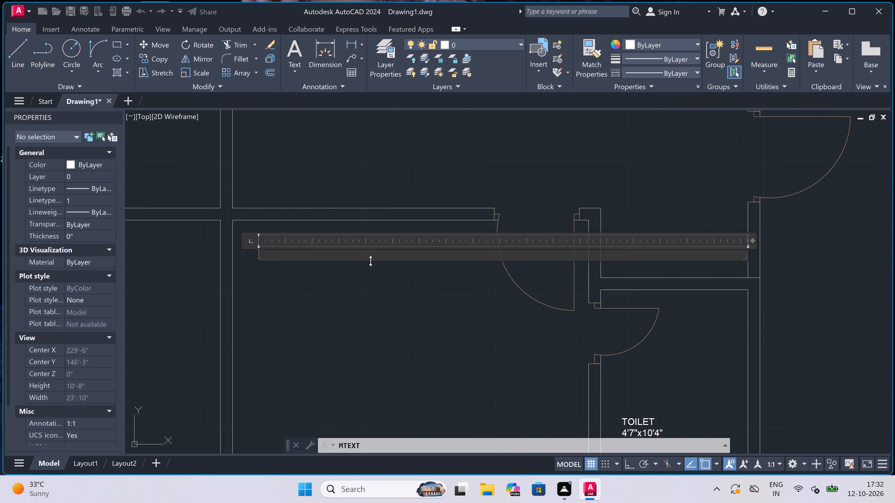
type("BEDROOM")
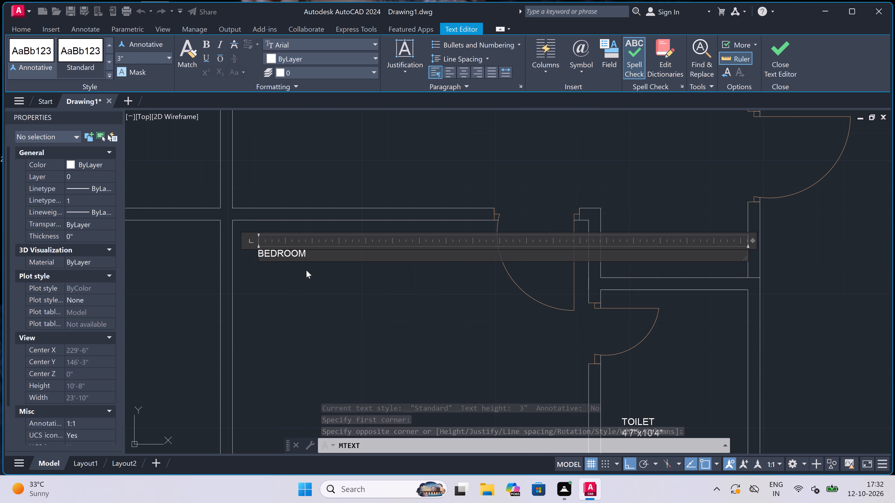
key("Return")
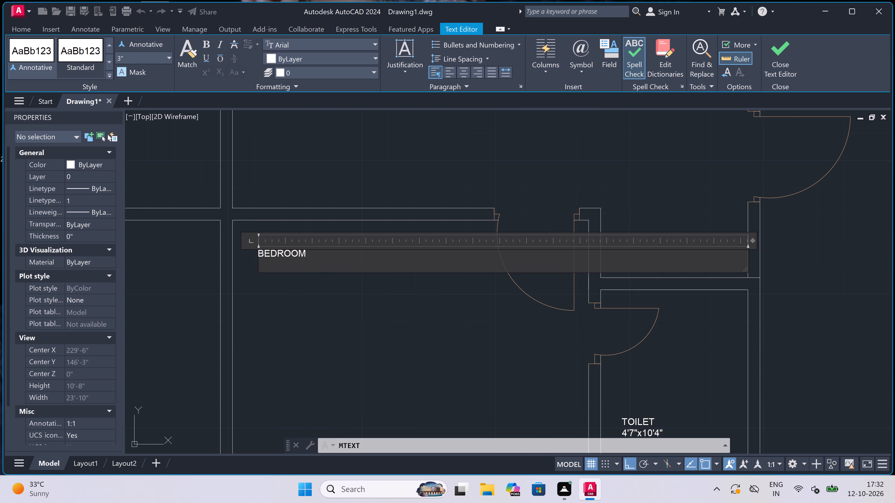
type("11")
type("'11")
type("\"x")
type("11'0\"")
left_click_drag(306, 290, 307, 292)
Add a two-line multiline text label reading BEDROOM and 11'11"x11'0" in the lower-left unit's mirrored bedroom across the central wall.
scroll(318, 273, "down", 6)
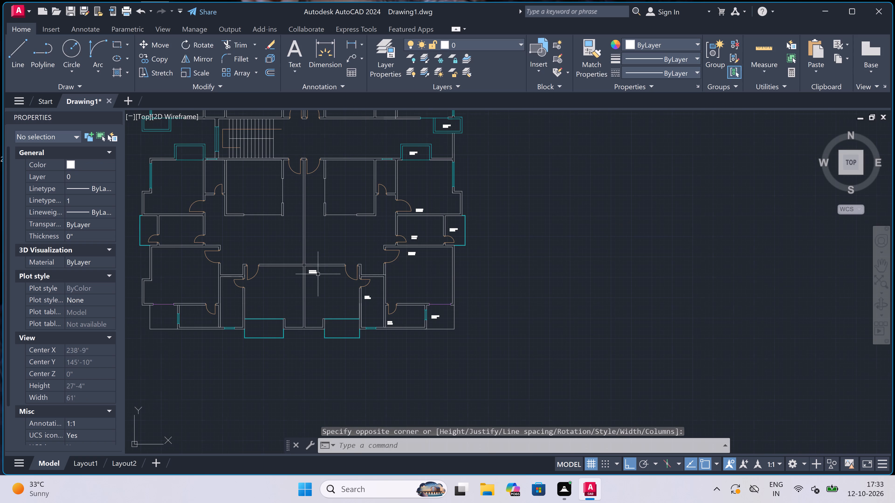
scroll(246, 272, "up", 1)
scroll(311, 275, "up", 2)
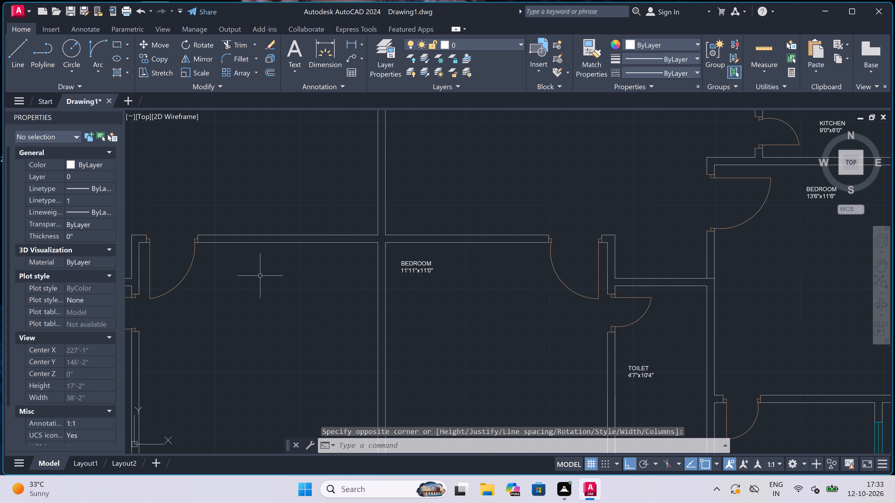
key("space")
scroll(232, 257, "up", 2)
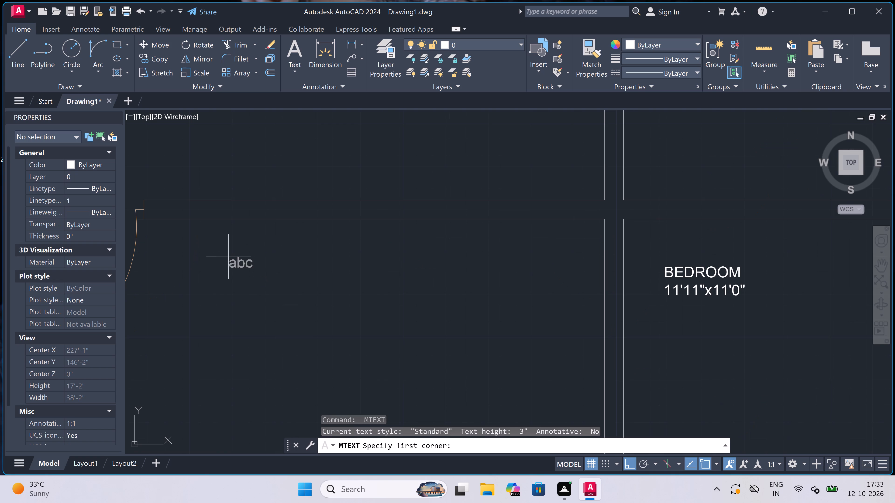
left_click(198, 260)
left_click(735, 296)
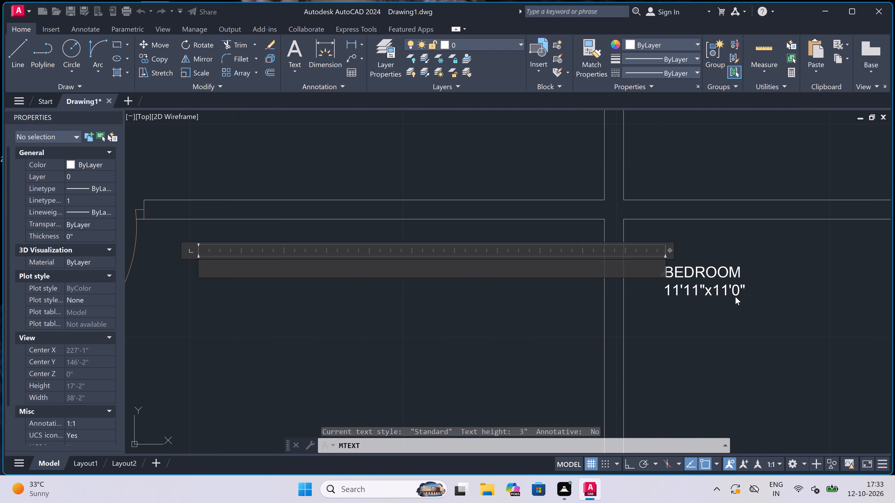
type("BEDROOM")
key("Return")
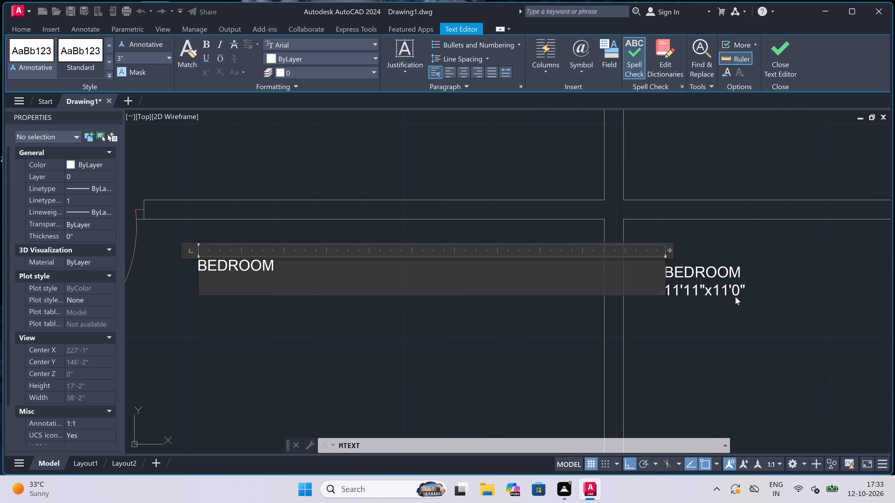
type("11")
key("apostrophe")
type("11")
type("\"x")
type("11")
key("apostrophe")
type("0\"")
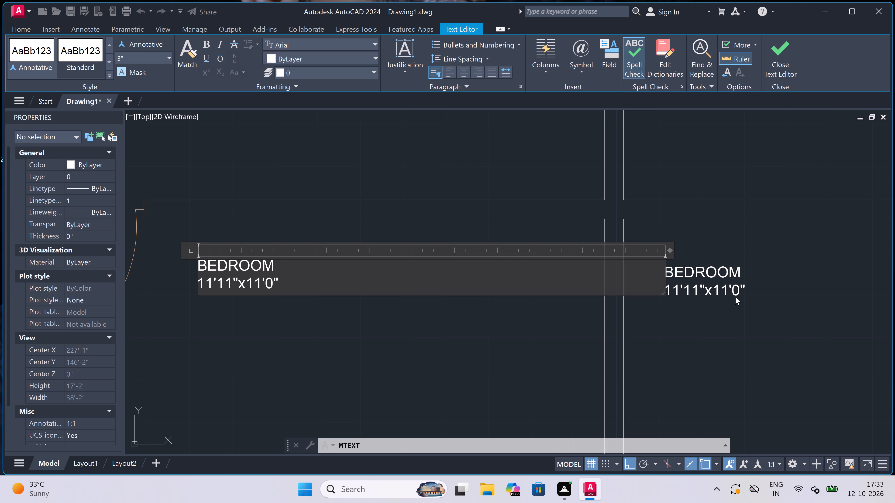
left_click_drag(419, 333, 418, 330)
Add a two-line multiline text label reading TOILET and 4'7"x10'4" in the narrow room beside the lower-left unit's 11'11"x11'0" bedroom.
scroll(385, 283, "down", 3)
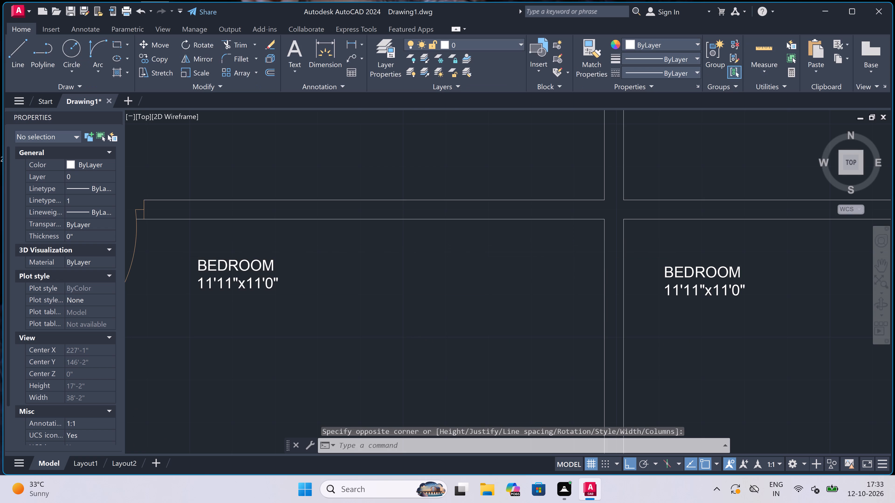
scroll(385, 283, "down", 4)
scroll(364, 291, "up", 5)
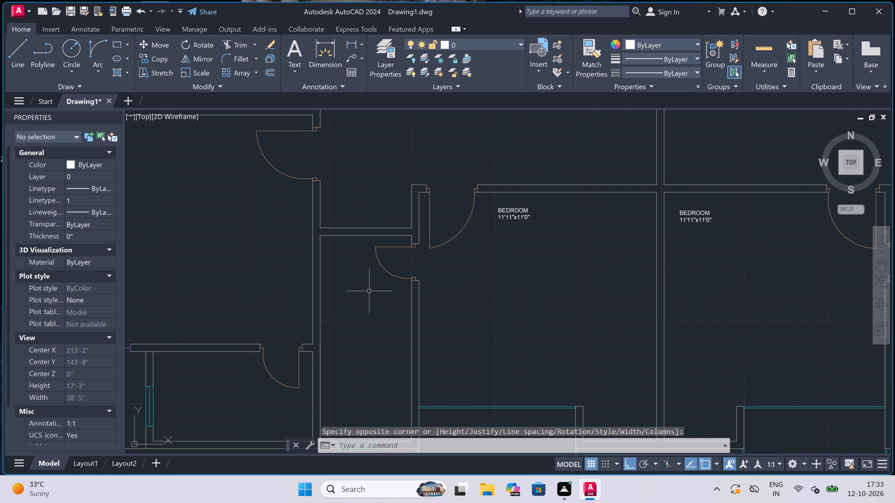
key("space")
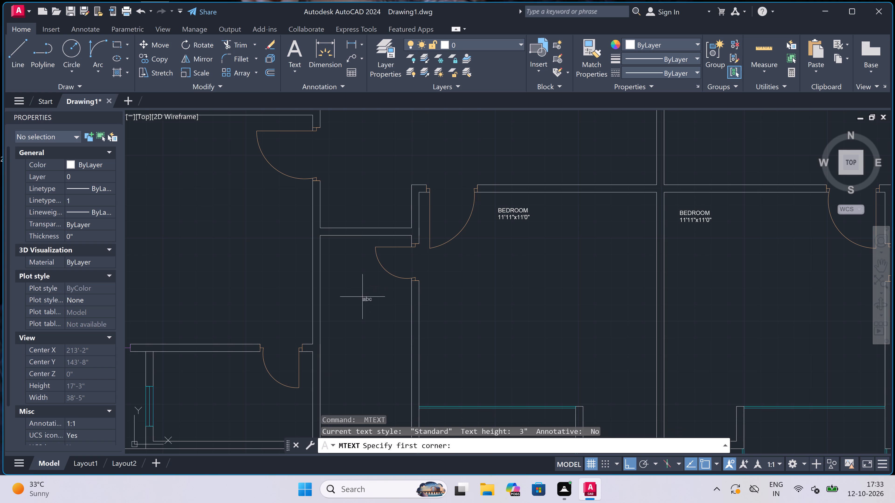
scroll(360, 303, "up", 1)
left_click(318, 304)
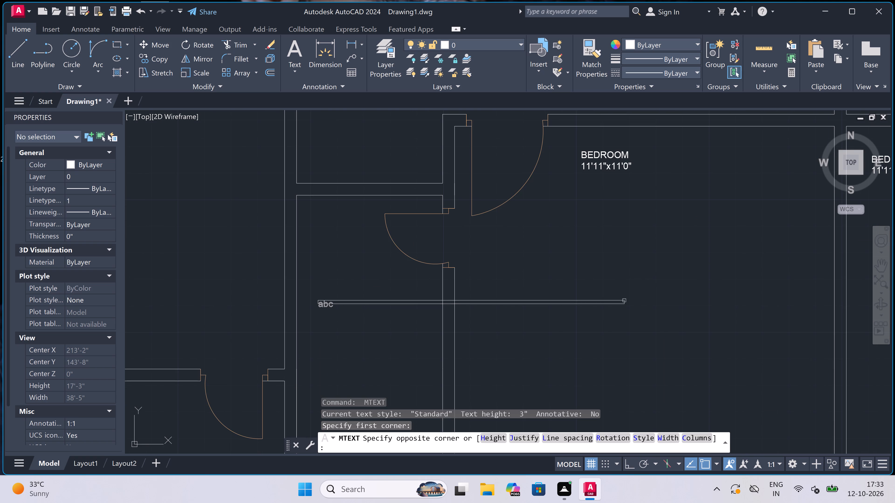
left_click(704, 300)
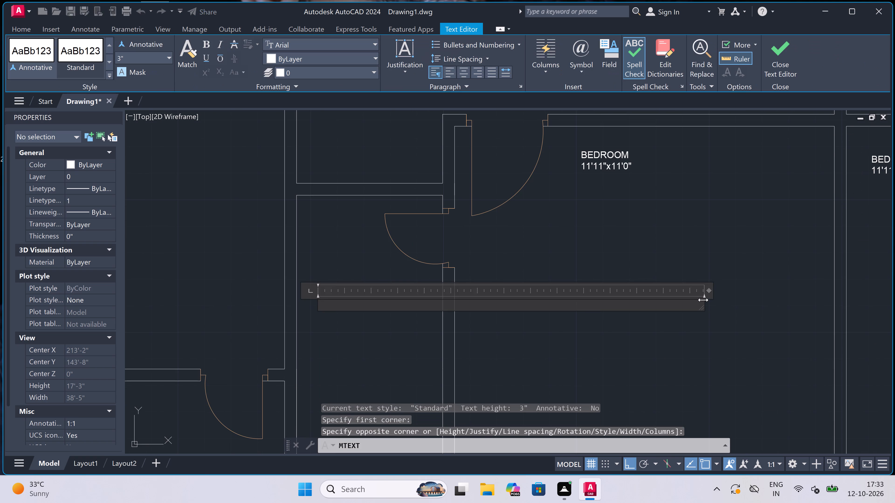
type("TOILT")
key("BackSpace")
key("BackSpace")
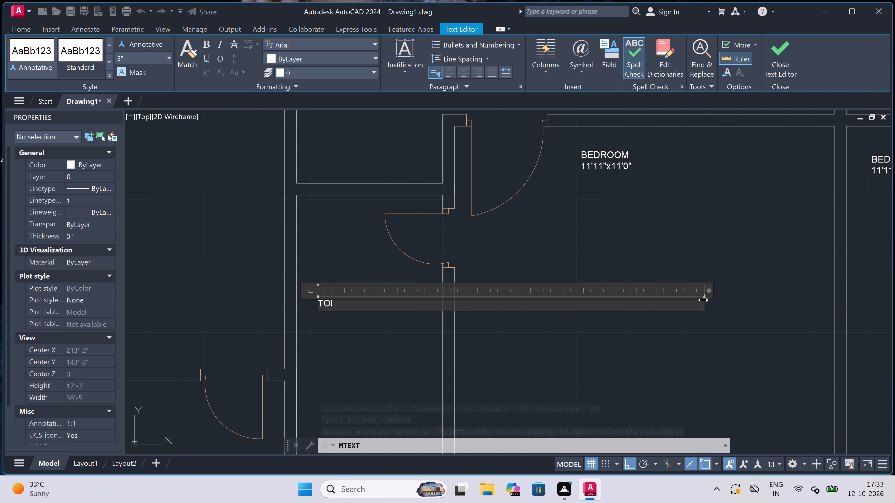
type("ET")
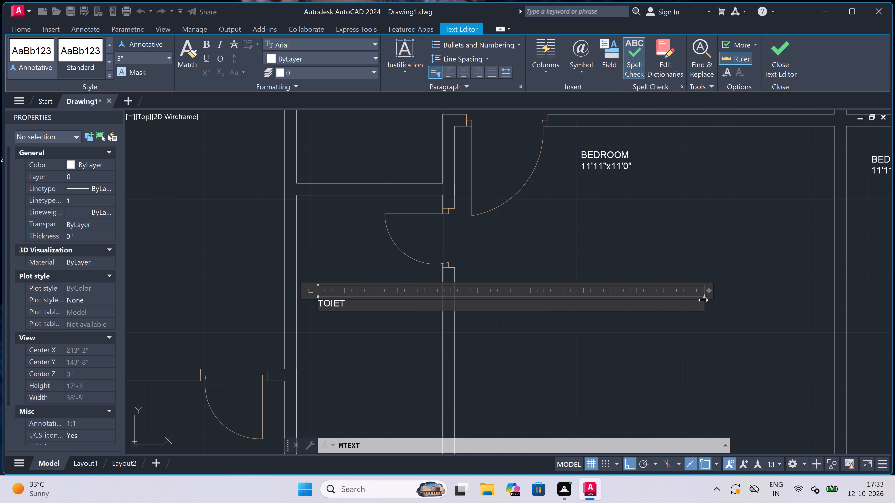
key("BackSpace")
key("BackSpace")
type("LET")
key("Return")
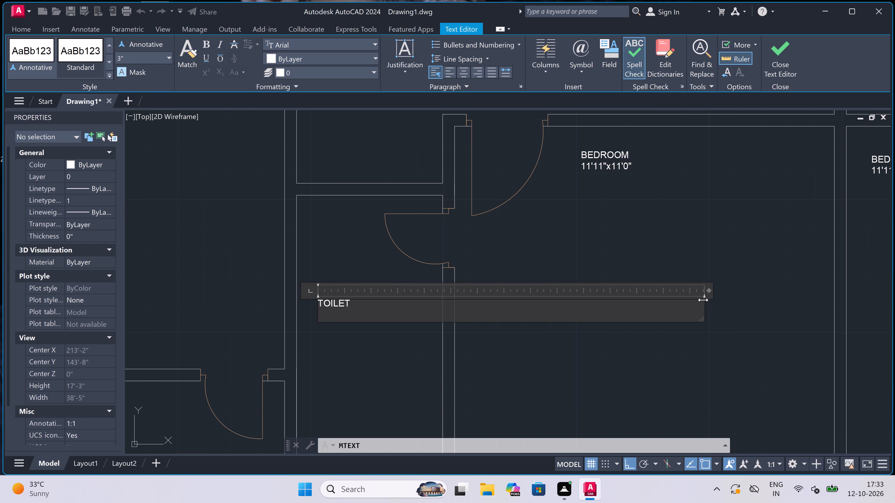
type("4'")
key("7")
type("\"x")
type("10'")
key("4")
key("shift+quotedbl")
left_click(368, 362)
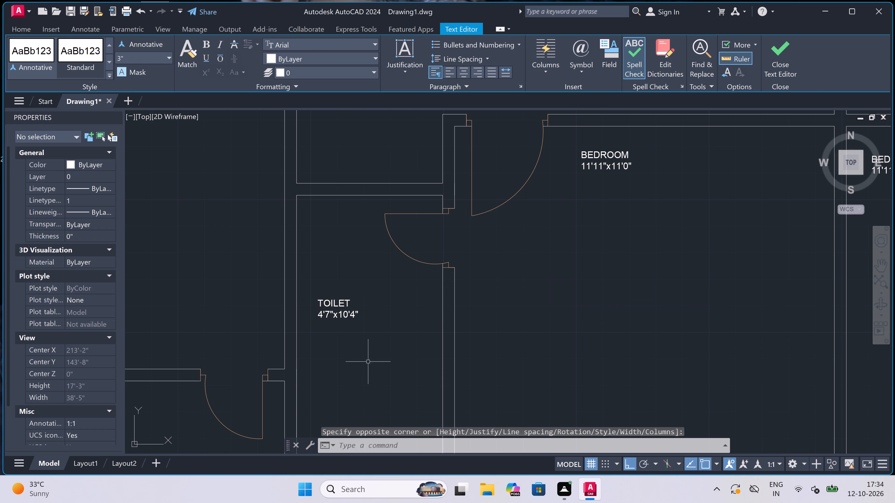
Add a two-line multiline text label reading TOILET and 8'0"x6'0" in the lower-left unit's room adjoining the 4'7"x10'4" toilet.
scroll(360, 338, "down", 3)
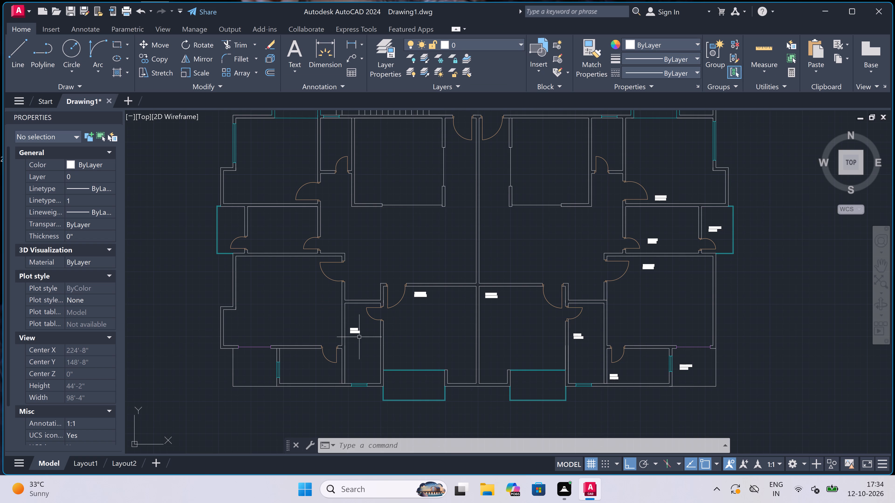
scroll(360, 337, "down", 1)
scroll(317, 368, "up", 1)
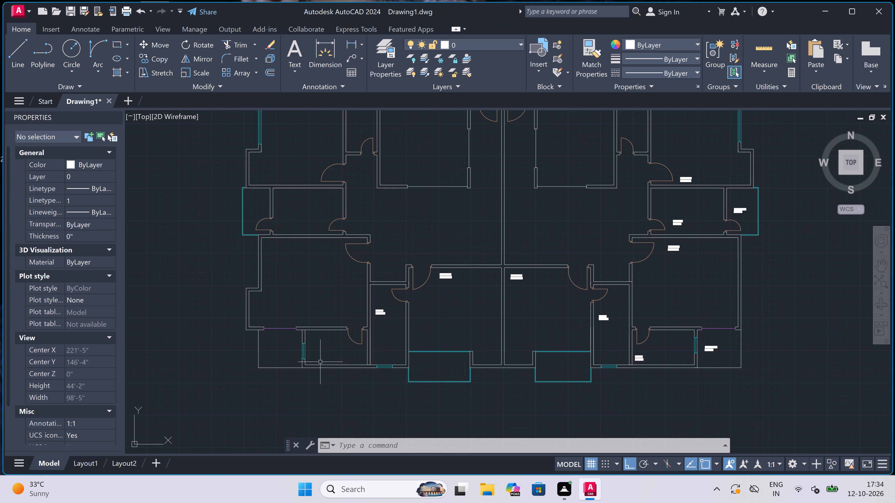
scroll(349, 347, "up", 2)
key("space")
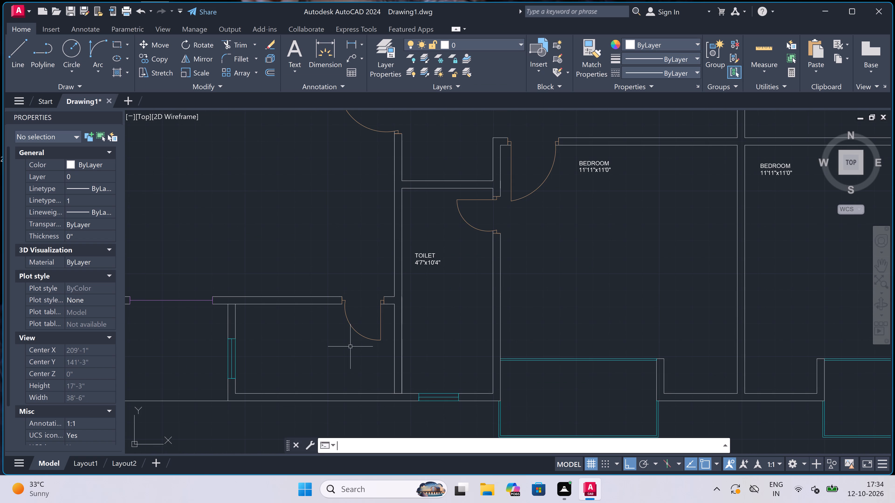
scroll(335, 357, "up", 1)
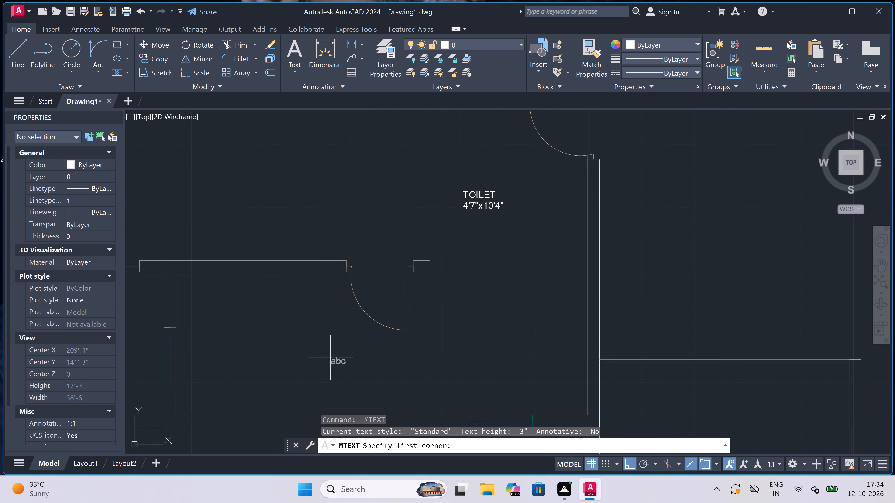
left_click(246, 361)
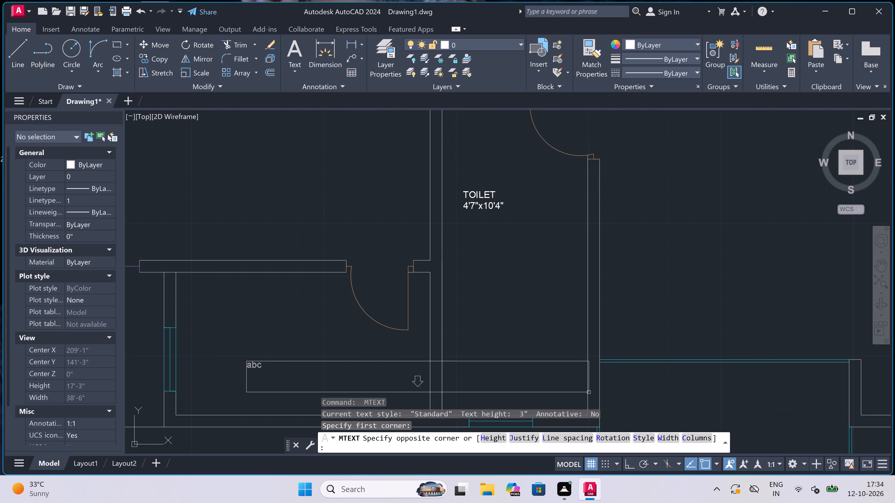
left_click(639, 383)
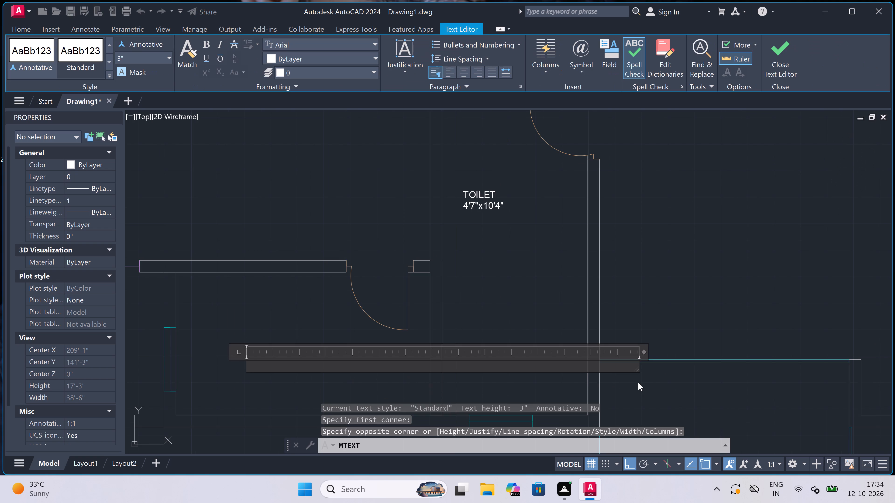
type("TOILET")
key("Return")
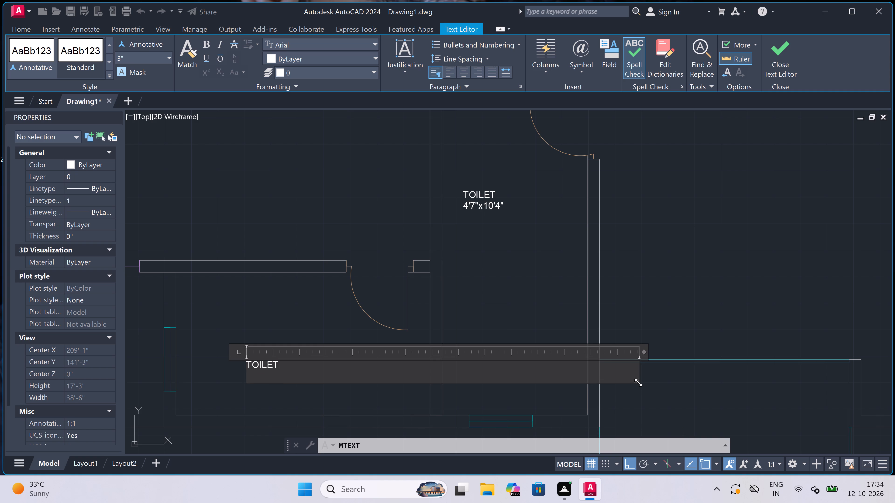
type("8'0")
left_click(284, 310)
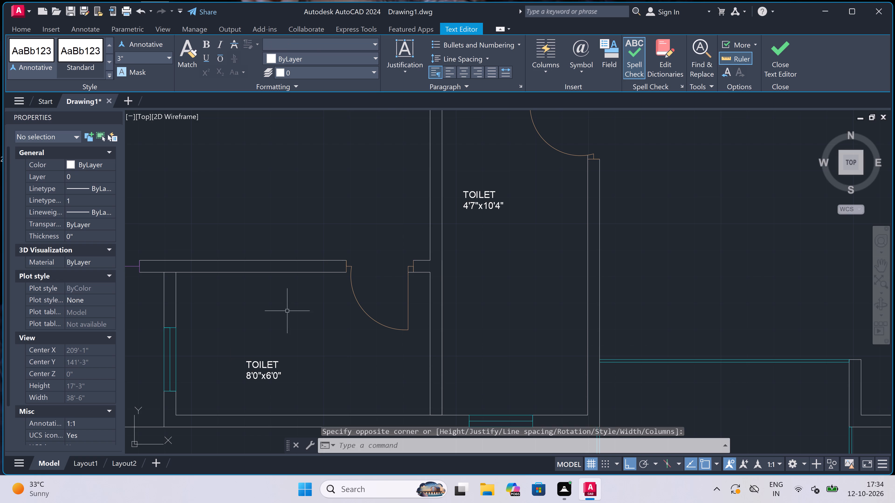
Add a two-line multiline text label reading VERANDAH and 5'3"x4'2" in the corner space beside the lower-left unit's 8'0"x6'0" toilet.
scroll(308, 320, "down", 7)
scroll(289, 319, "up", 3)
scroll(334, 333, "up", 2)
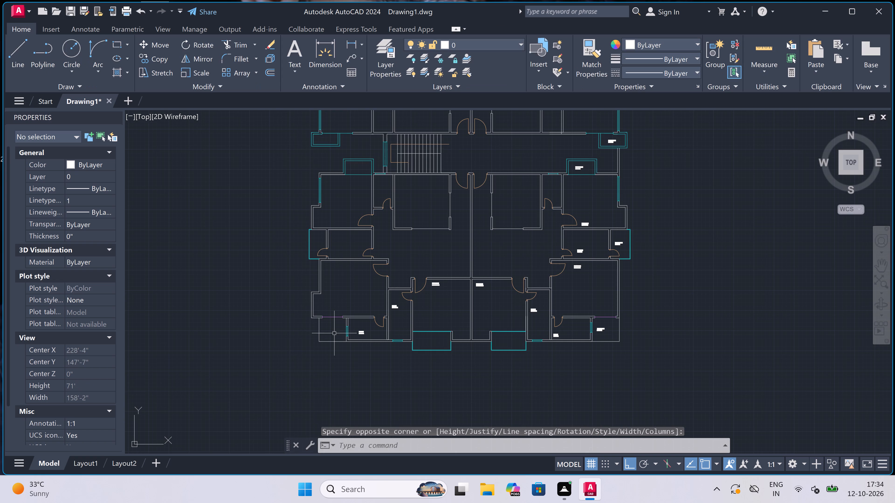
scroll(334, 332, "up", 1)
scroll(322, 315, "up", 1)
key("space")
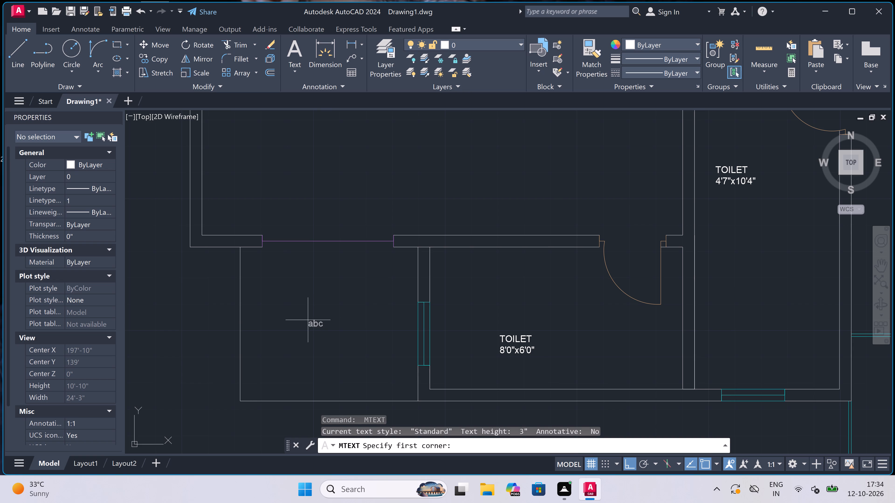
left_click_drag(263, 314, 272, 316)
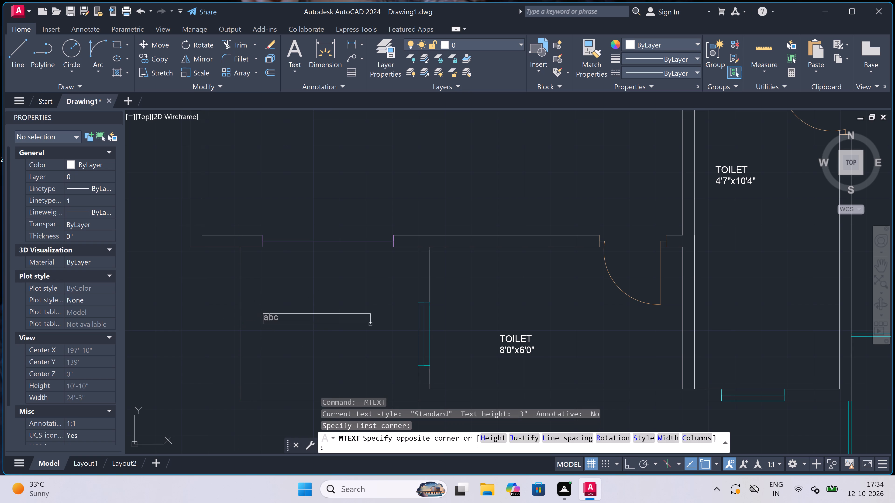
left_click(588, 333)
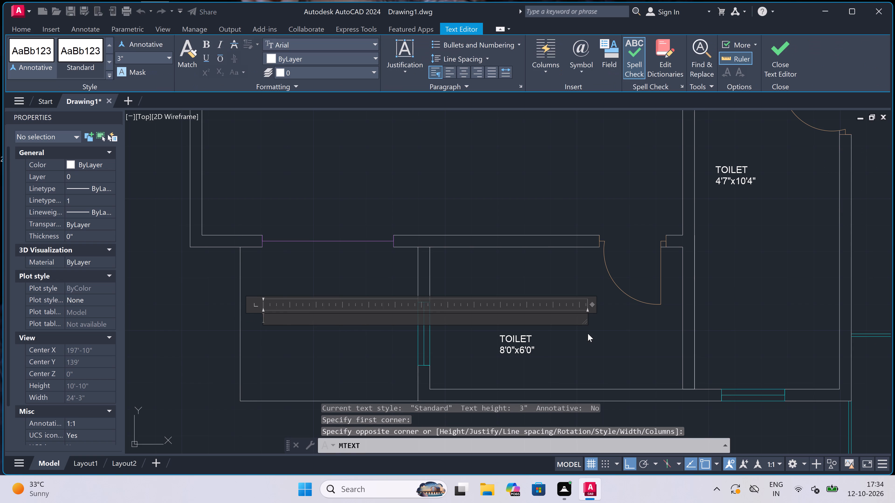
type("VERANDAH")
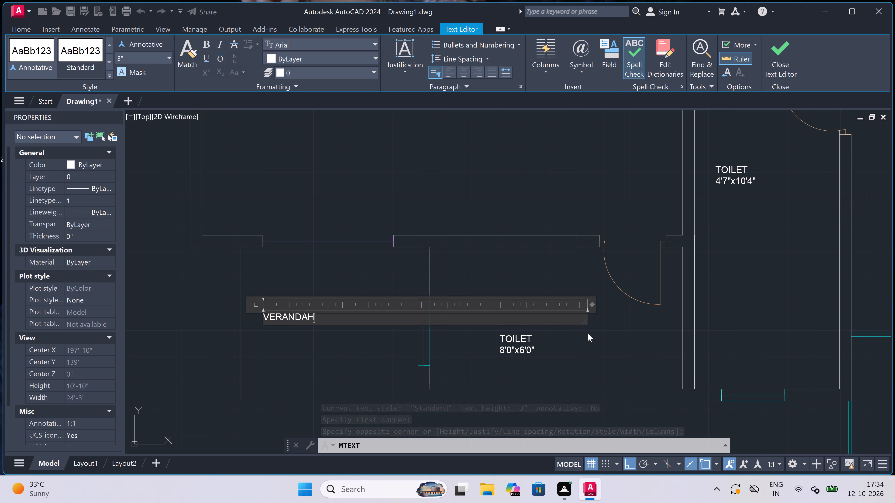
key("Return")
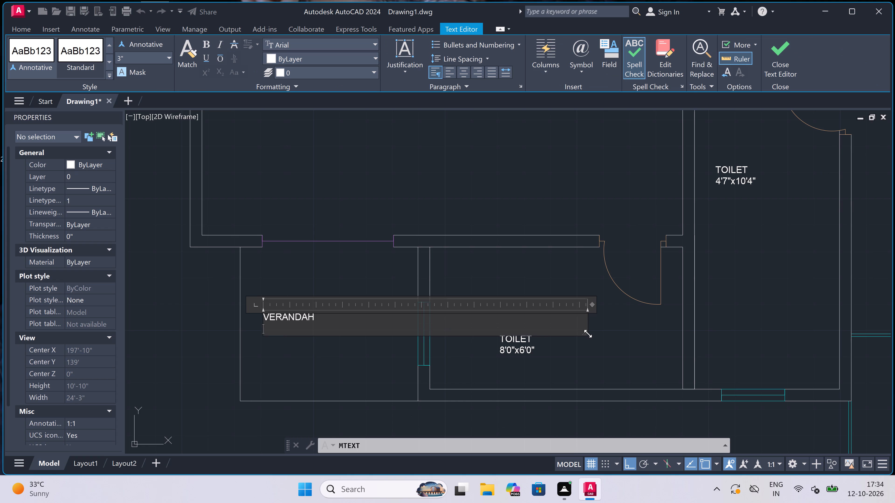
type("5'")
key("3")
type("\"x")
type("4'")
key("2")
key("shift+quotedbl")
left_click(283, 345)
Add a two-line multiline text label reading BEDROOM and 12'6"x11'6" in the lower-left unit's bedroom adjoining the 5'3"x4'2" verandah and 8'0"x6'0" toilet.
scroll(284, 344, "down", 4)
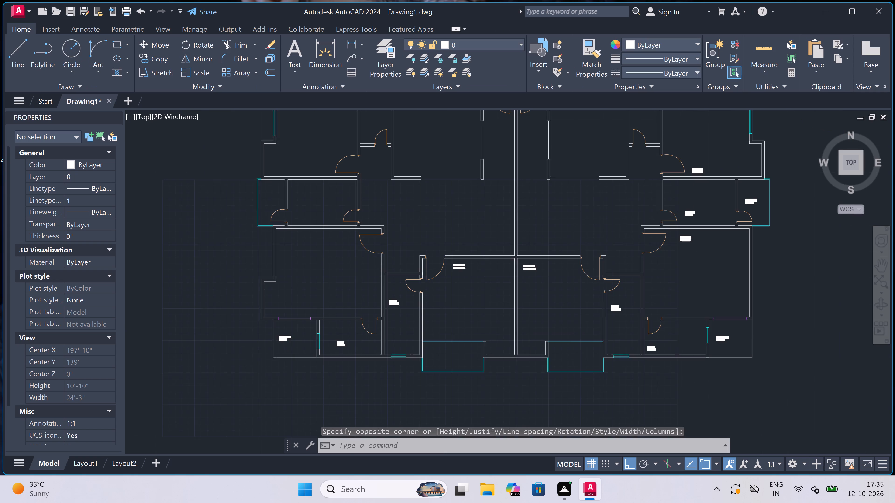
scroll(284, 344, "down", 2)
scroll(285, 309, "up", 2)
scroll(282, 349, "up", 3)
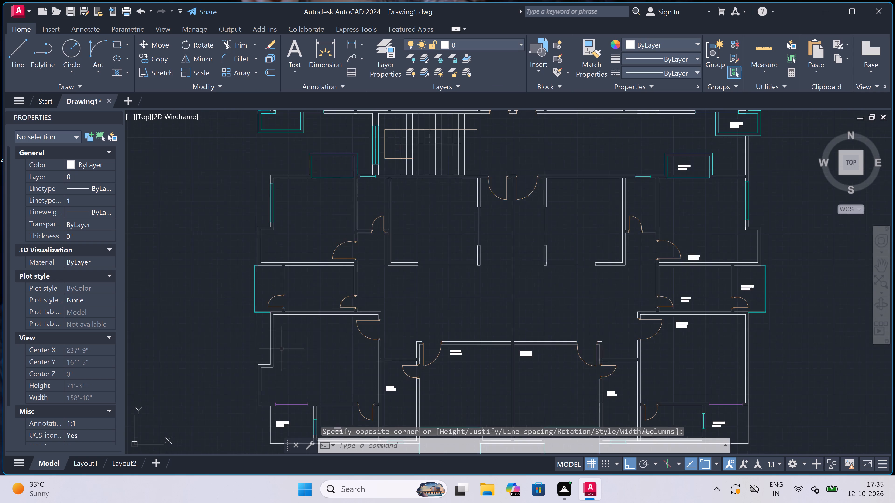
scroll(286, 342, "down", 2)
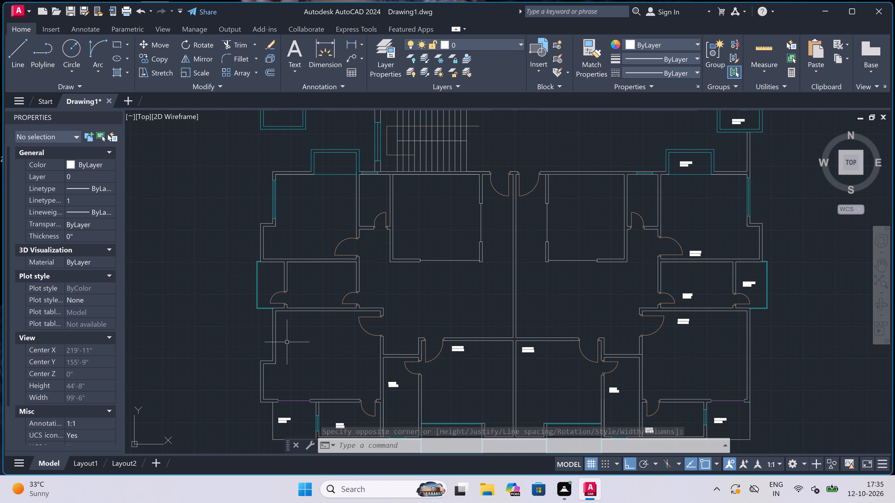
scroll(298, 343, "up", 3)
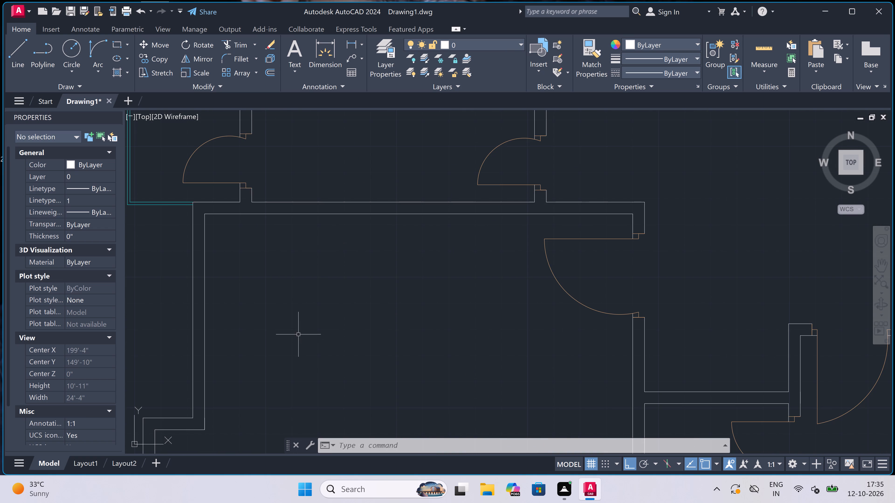
key("space")
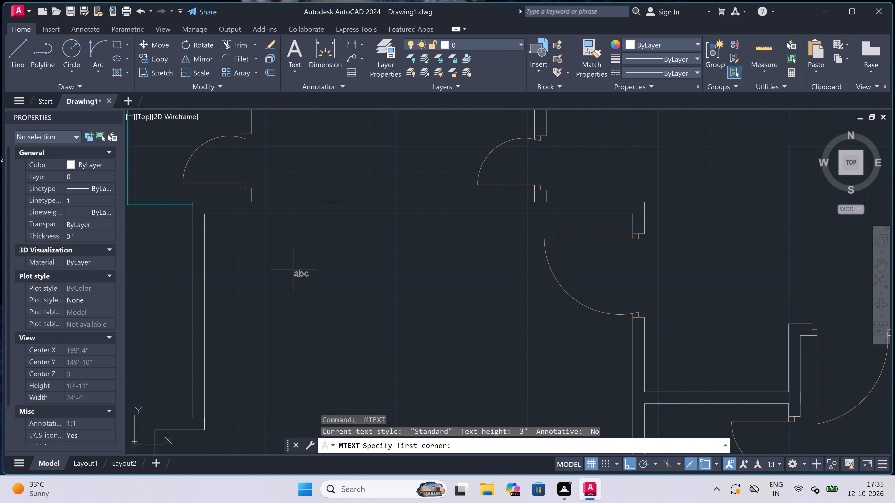
left_click(260, 253)
left_click(740, 238)
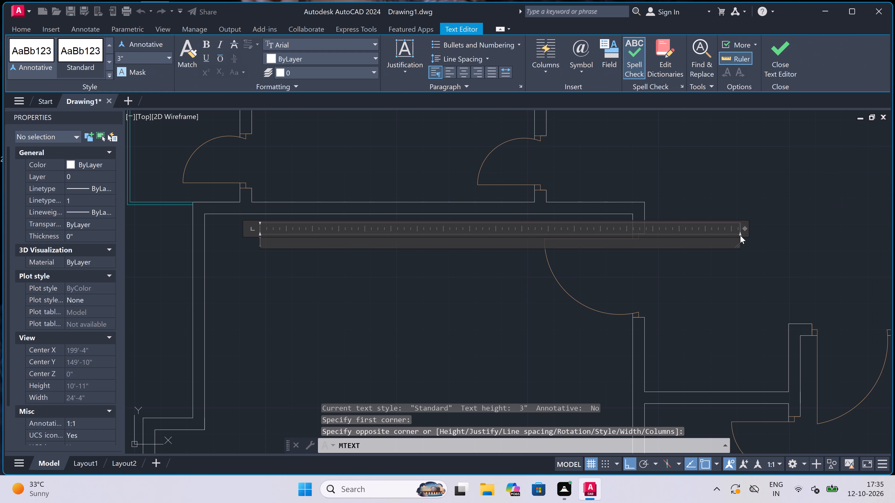
type("BEDROOM")
key("Return")
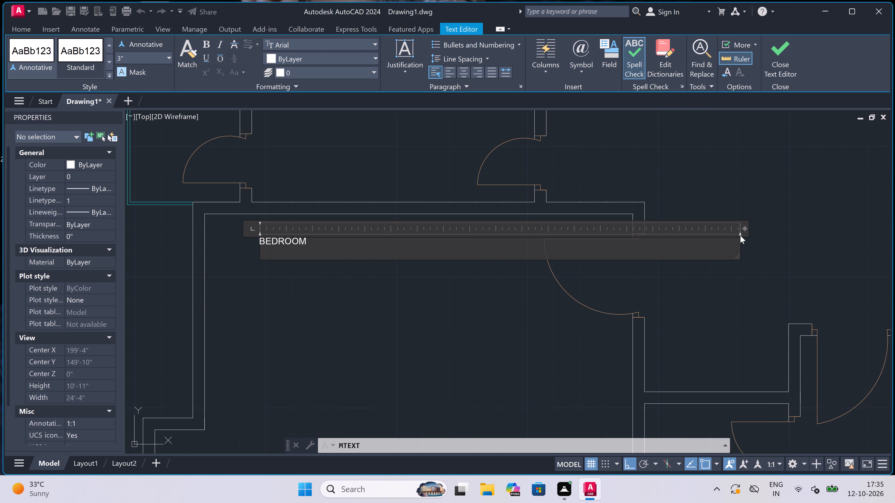
type("12")
type("'6")
type("\"x")
type("11")
type("'6")
key("shift+quotedbl")
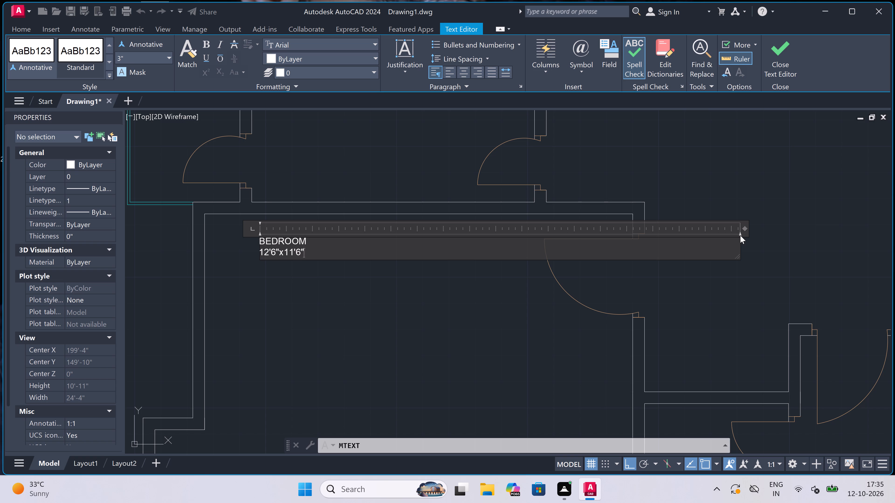
left_click(328, 281)
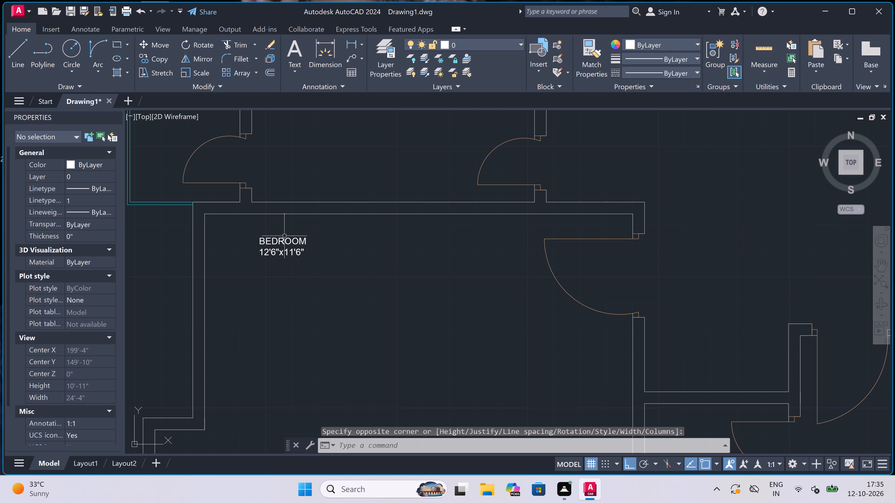
Move the 12'6"x11'6" BEDROOM label slightly down, away from the room's upper wall.
left_click(270, 241)
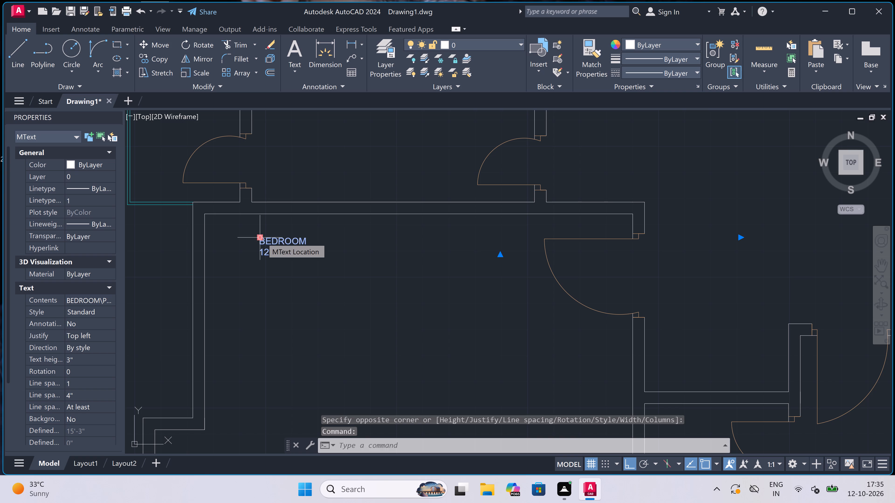
left_click(262, 238)
left_click(258, 254)
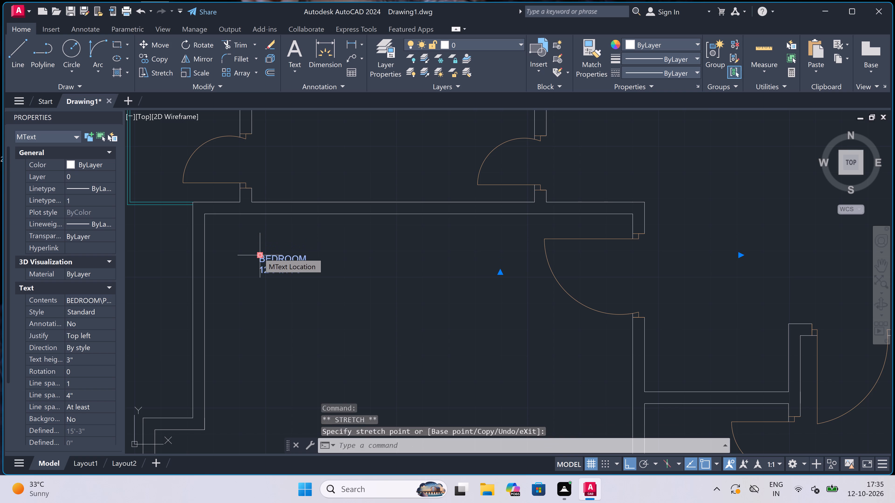
key("Escape")
Add a two-line multiline text label reading KITCHEN and 9'0"x6'0" in the room directly above the lower-left unit's 12'6"x11'6" bedroom.
type("mt")
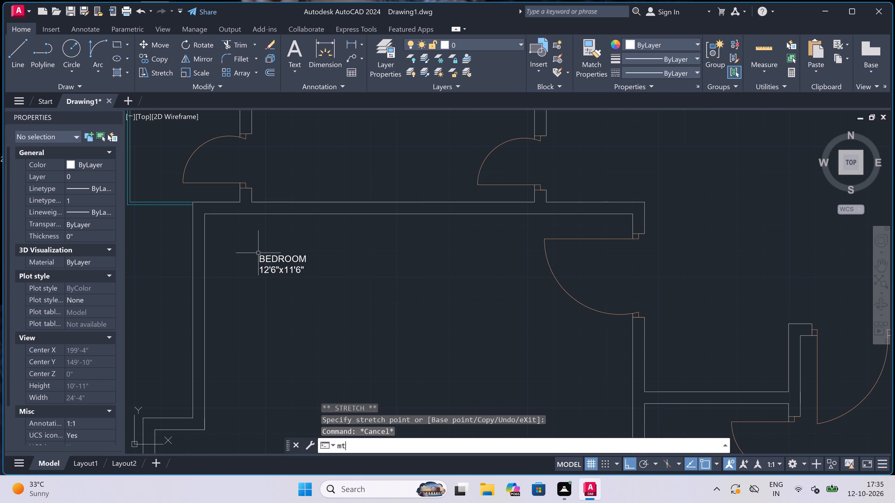
key("space")
scroll(258, 255, "down", 4)
scroll(266, 239, "up", 3)
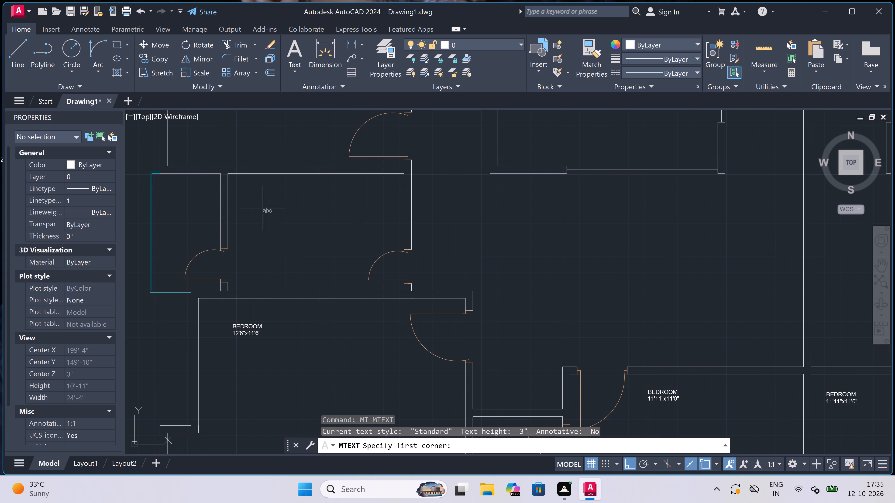
left_click(256, 248)
left_click(555, 254)
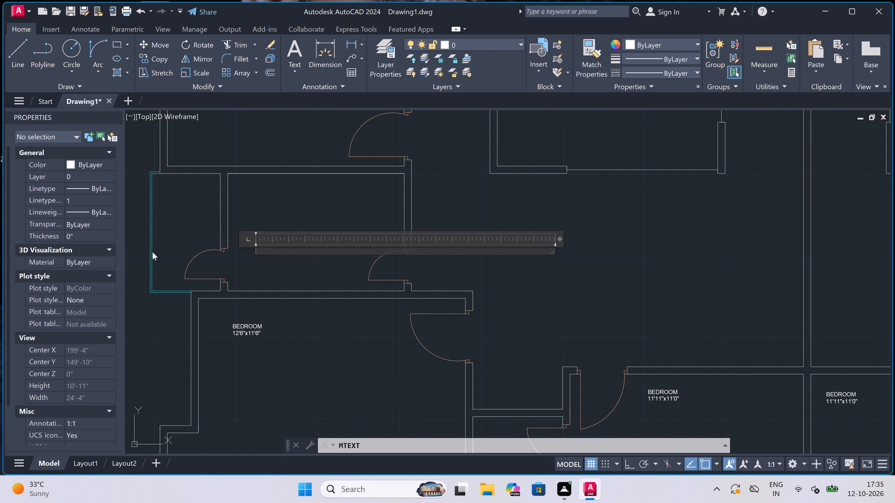
scroll(273, 258, "up", 2)
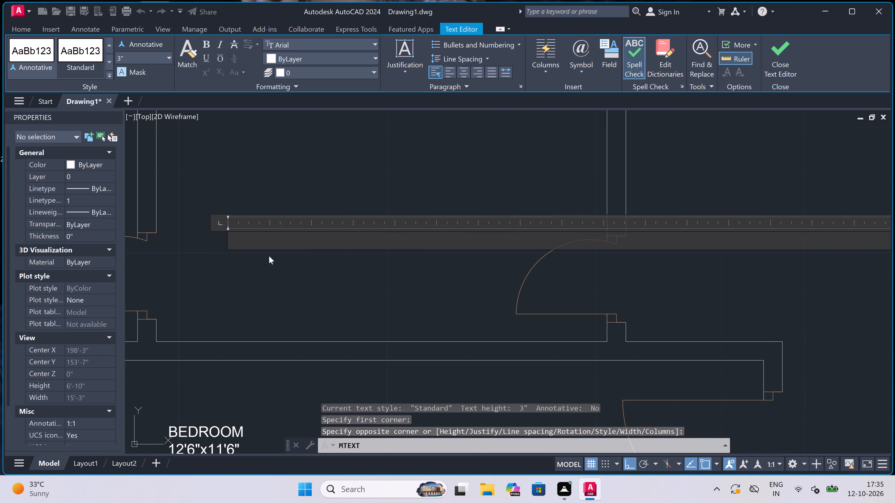
type("KITCHEN")
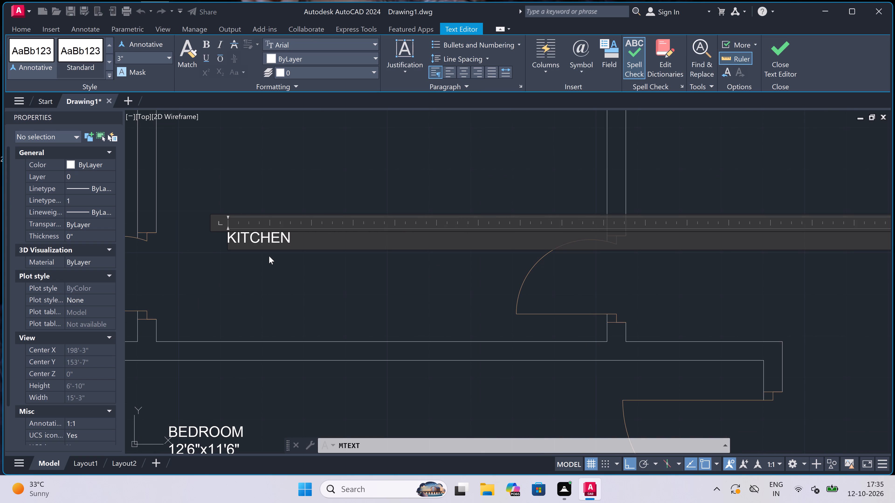
key("Return")
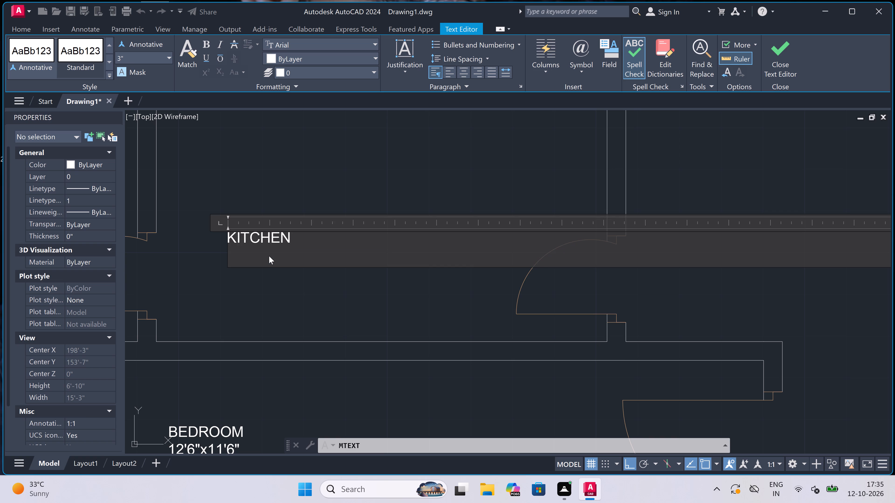
type("9'0")
type("\"x6'0\"")
scroll(269, 256, "up", 1)
left_click_drag(258, 293, 260, 300)
scroll(258, 291, "down", 8)
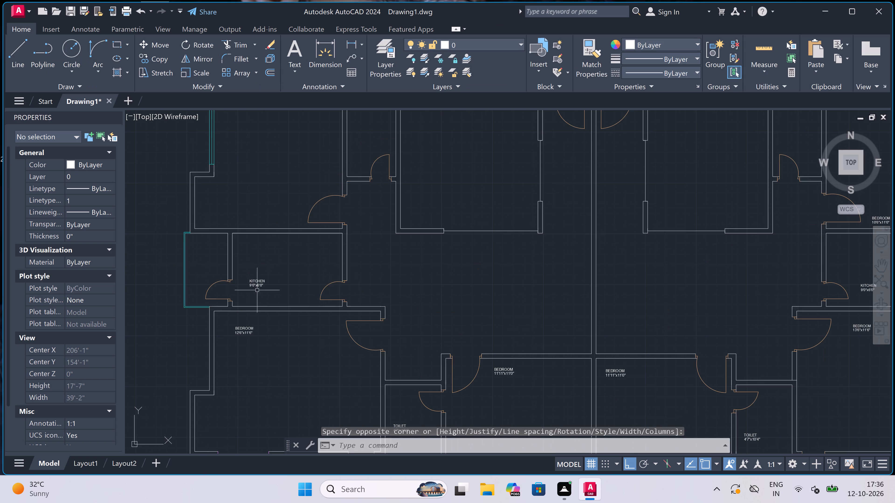
Add a two-line multiline text label reading VERANDAH and 3'0"x6'0" in the narrow outer space beside the lower-left unit's kitchen.
scroll(144, 252, "up", 3)
scroll(221, 259, "down", 2)
scroll(264, 278, "up", 2)
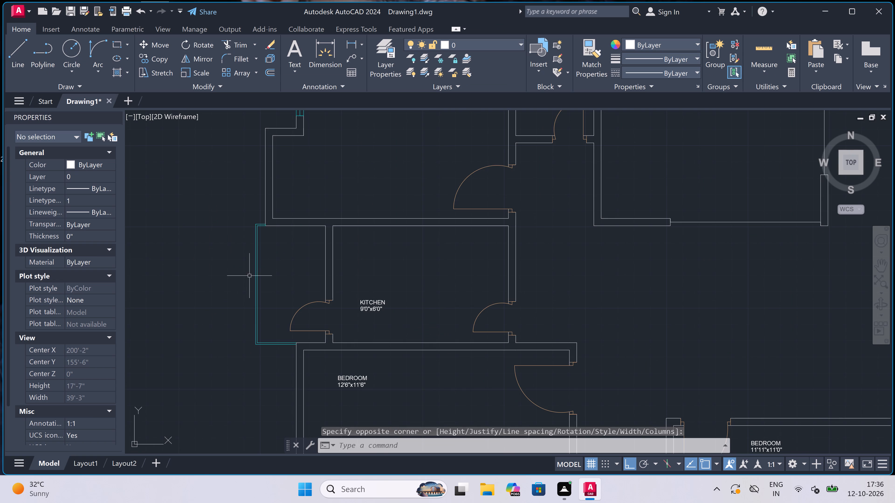
key("space")
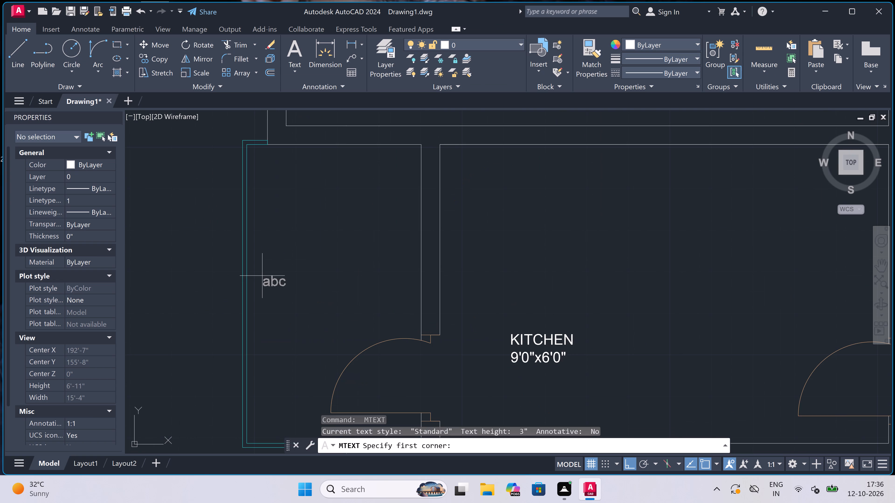
left_click(269, 276)
left_click(742, 282)
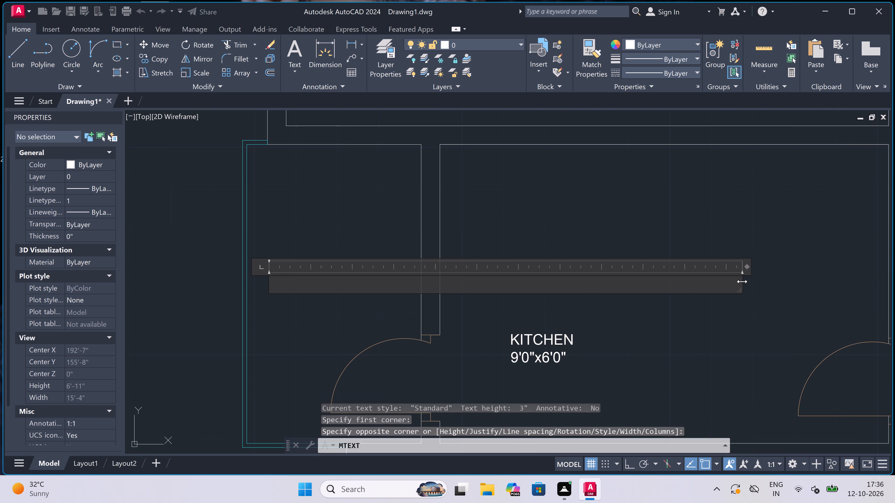
type("VERANDAH")
key("Return")
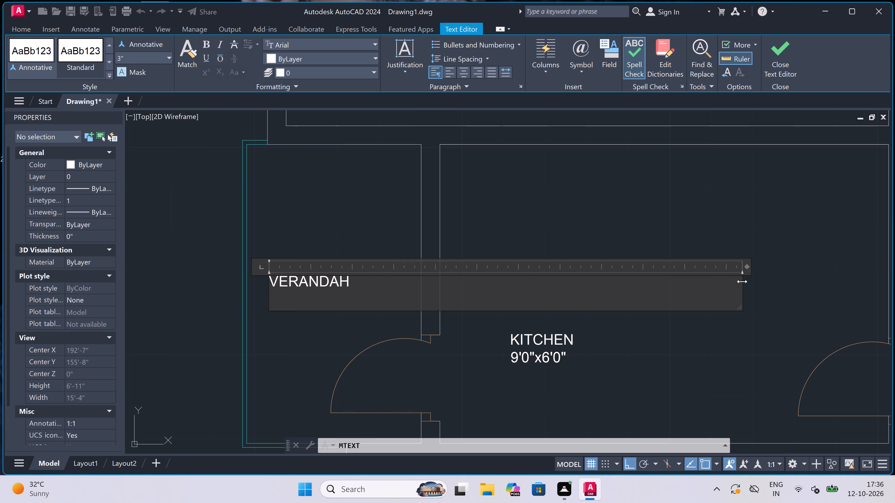
type("3'0")
type("\"x6'0\"")
left_click(292, 333)
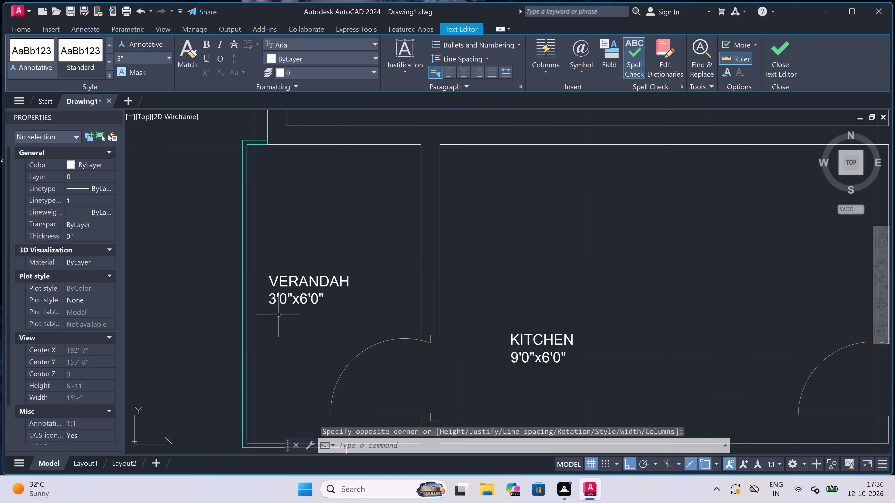
Add a two-line multiline text label reading BEDROOM and 10'6"x11'0" in the lower-left unit's room above the 9'0"x6'0" kitchen.
scroll(238, 277, "down", 6)
scroll(248, 260, "up", 3)
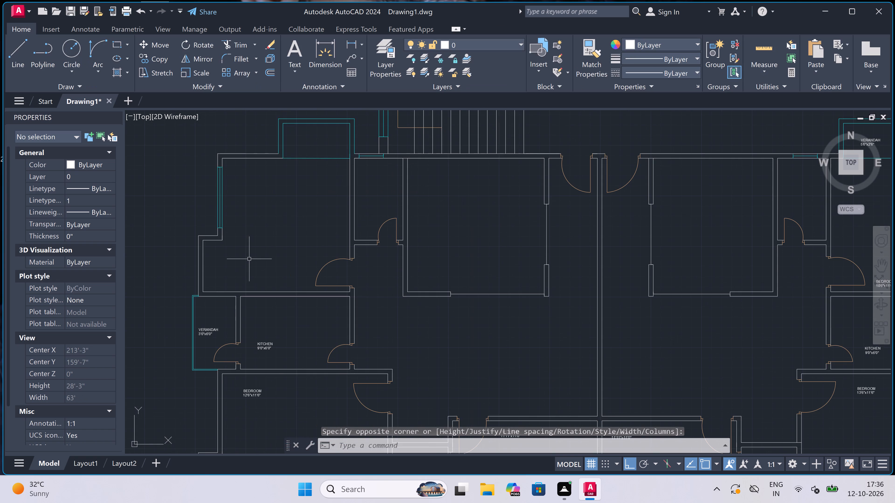
scroll(250, 254, "down", 1)
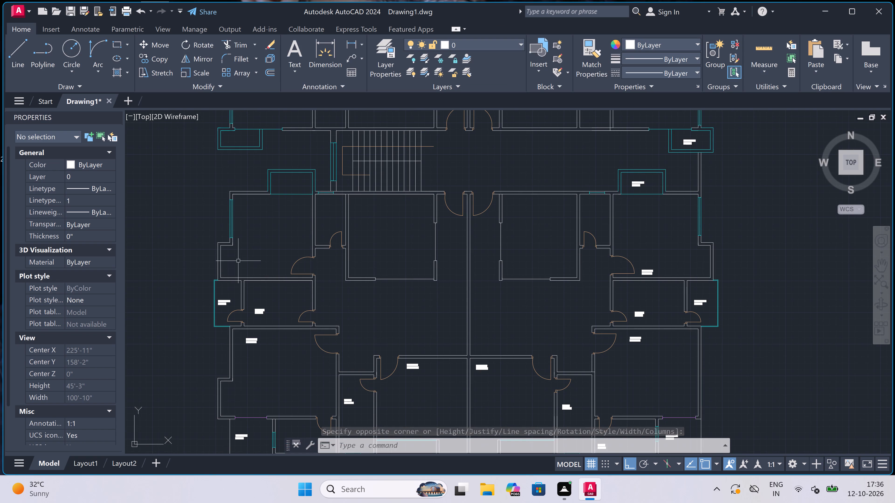
scroll(255, 193, "up", 3)
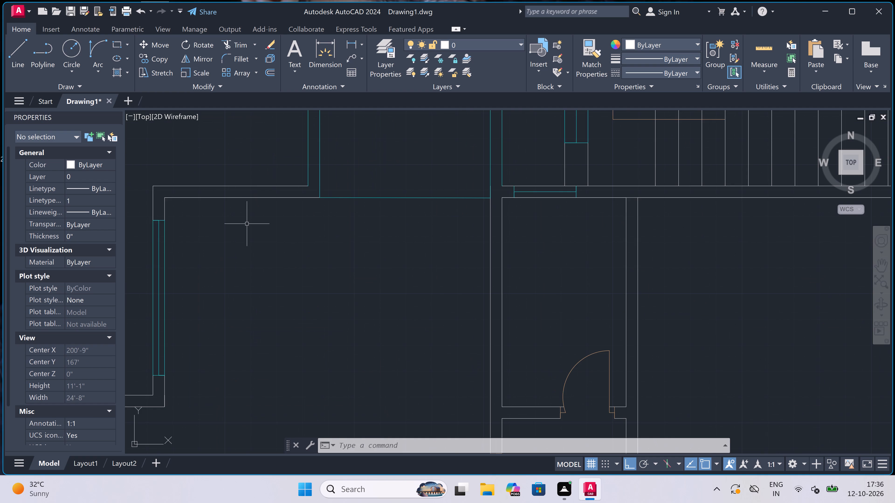
scroll(250, 223, "up", 1)
key("space")
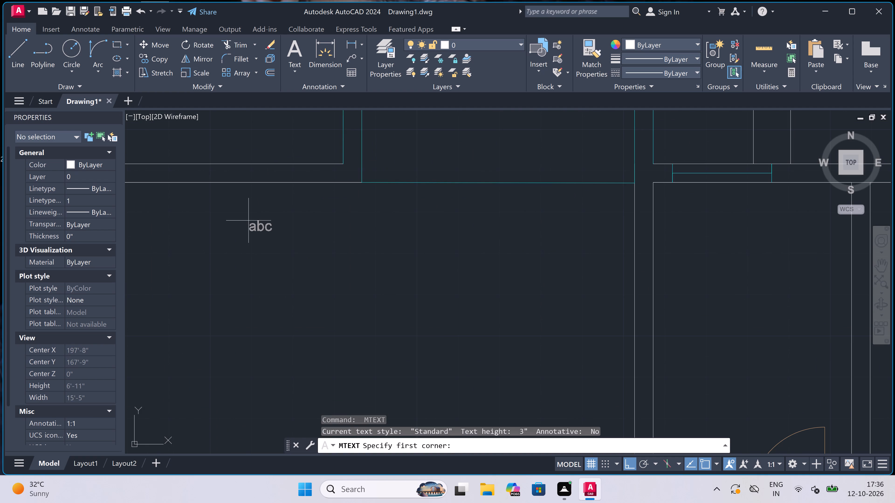
scroll(248, 219, "down", 1)
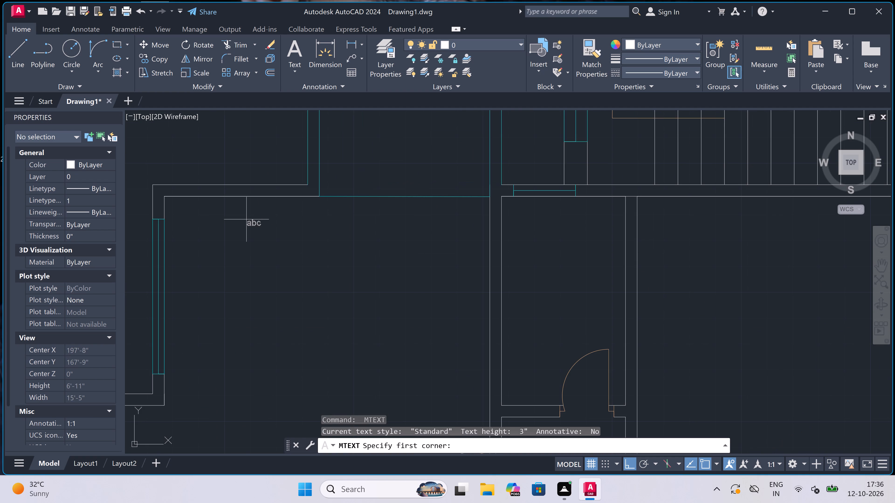
left_click(192, 241)
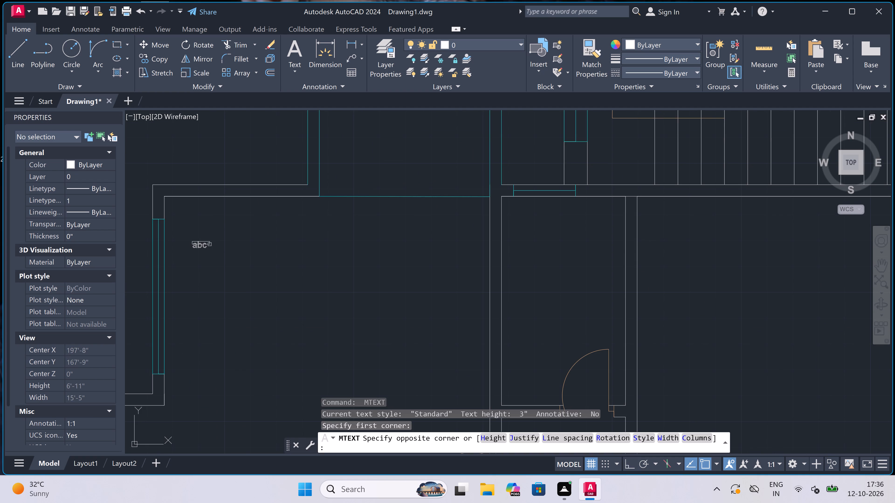
left_click(652, 248)
scroll(366, 276, "down", 1)
scroll(254, 247, "up", 3)
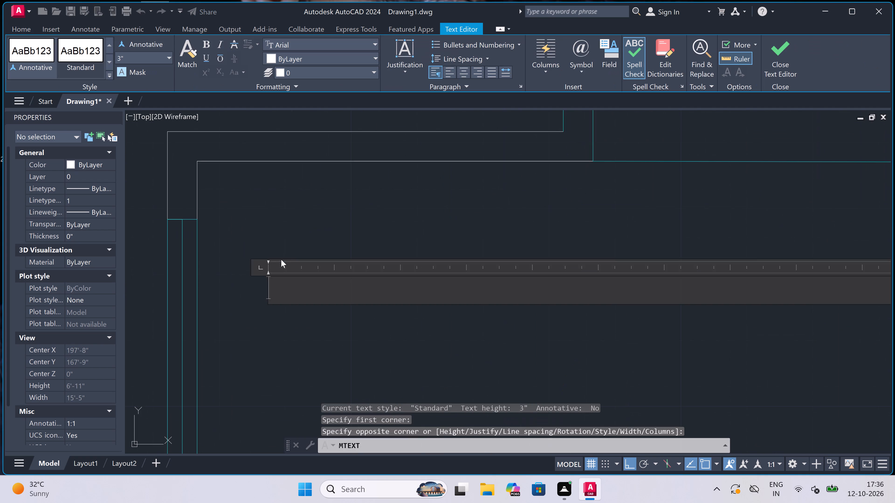
type("BEDROOM")
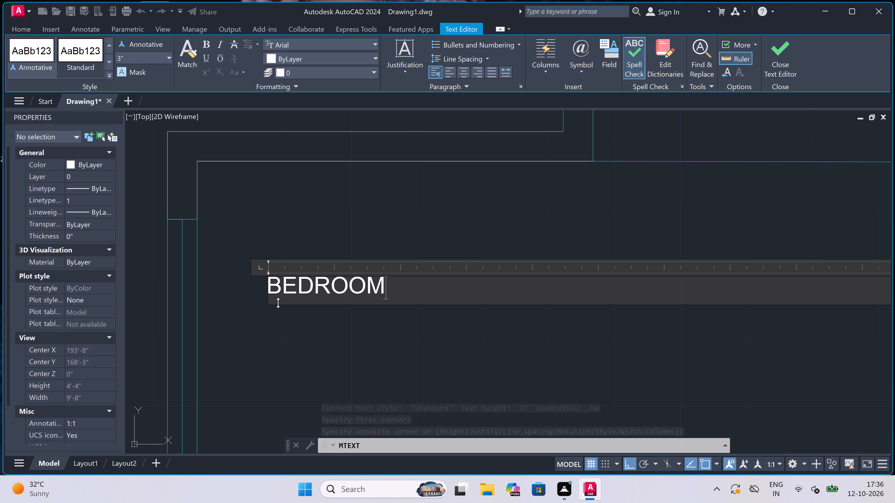
key("Return")
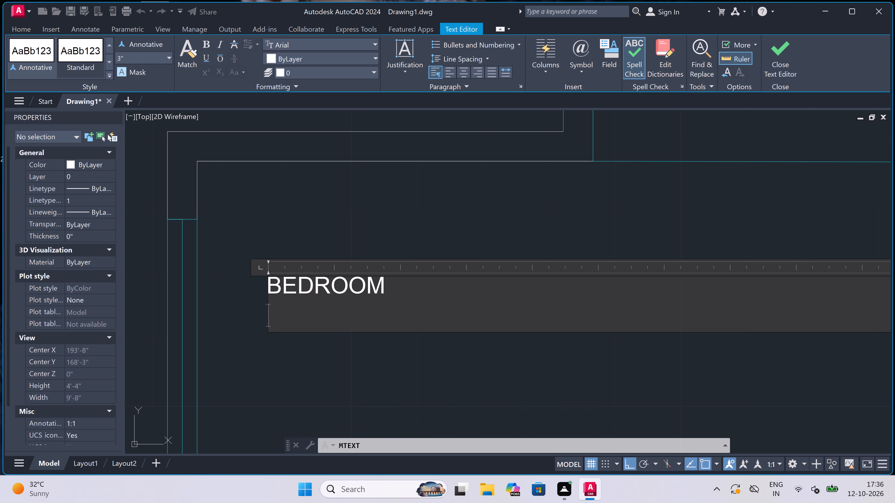
key("1")
type("0'6")
type("\"x")
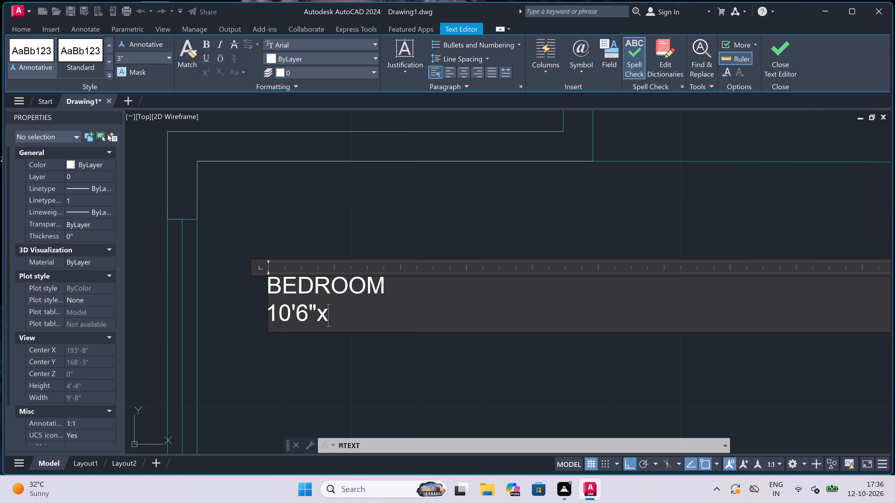
type("11'")
type("0\"")
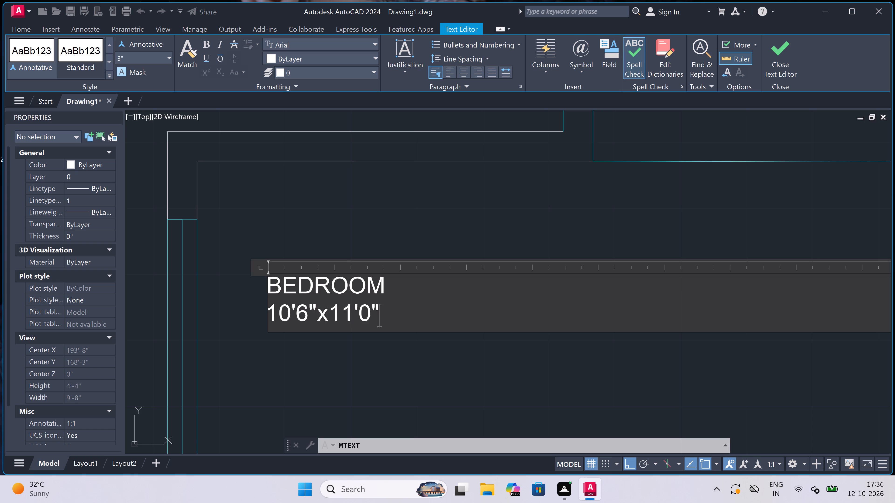
left_click(236, 389)
Add a two-line multiline text label reading TOILET and 4'0"x6'9" in the small room beside the lower-left unit's 10'6"x11'0" bedroom.
scroll(272, 278, "down", 5)
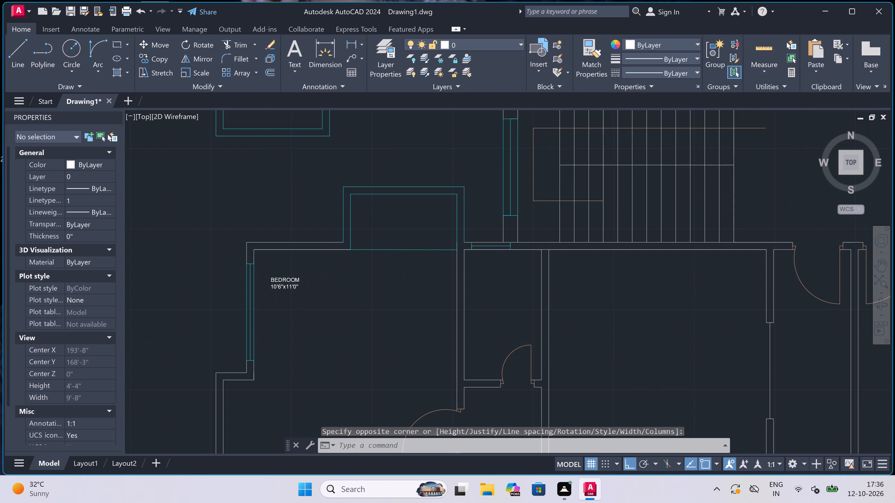
scroll(272, 279, "down", 3)
scroll(320, 287, "up", 3)
scroll(266, 252, "up", 3)
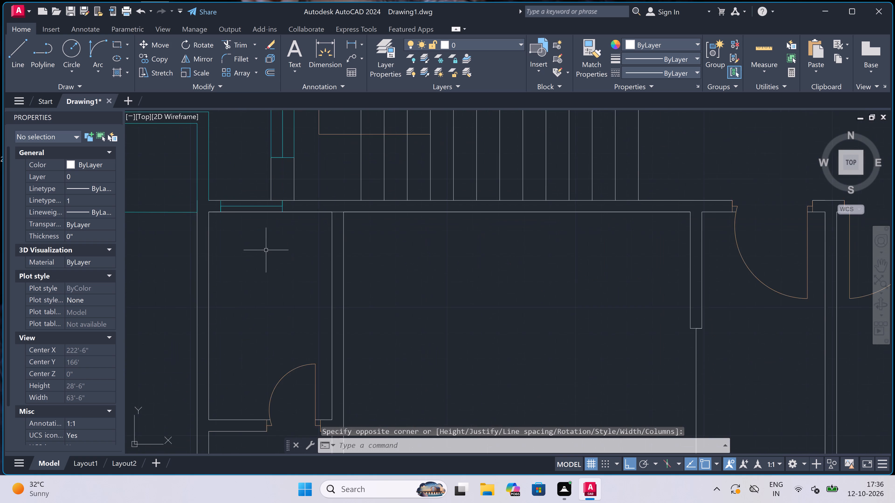
key("space")
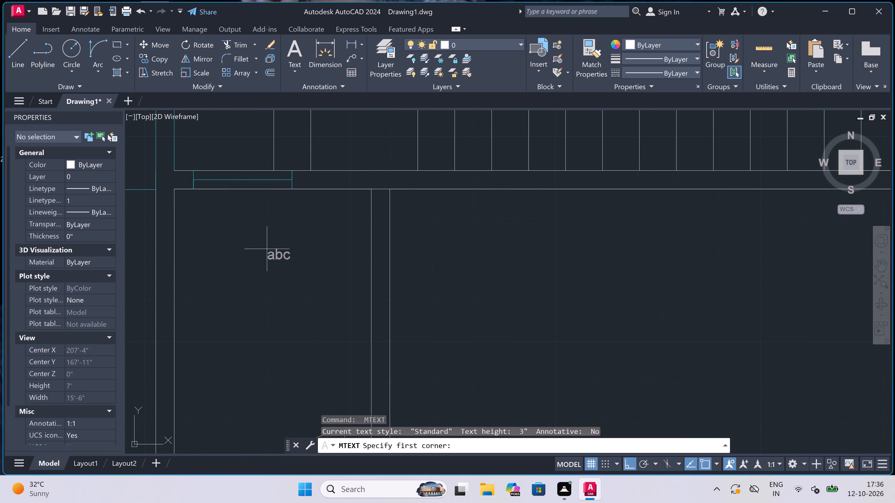
scroll(202, 250, "down", 2)
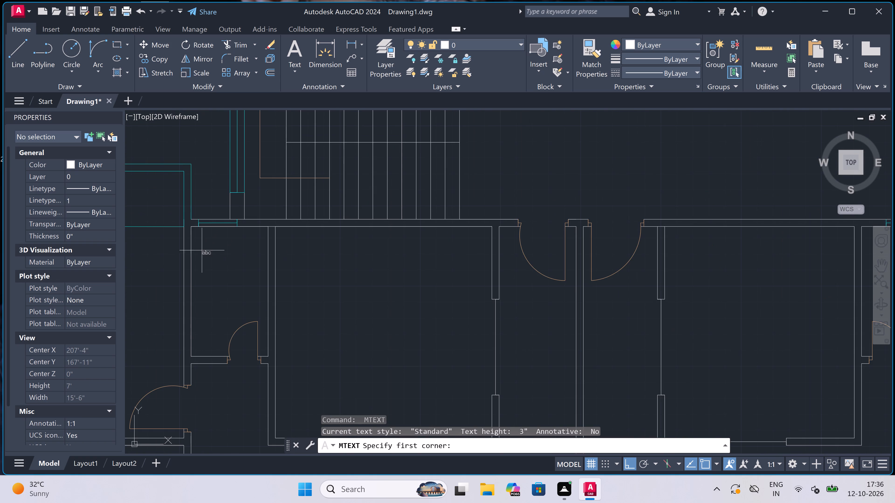
scroll(208, 289, "up", 1)
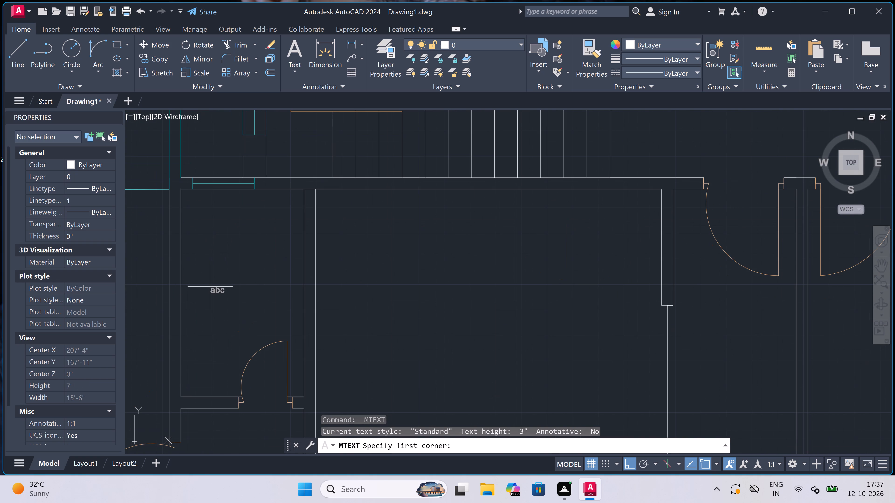
left_click(188, 289)
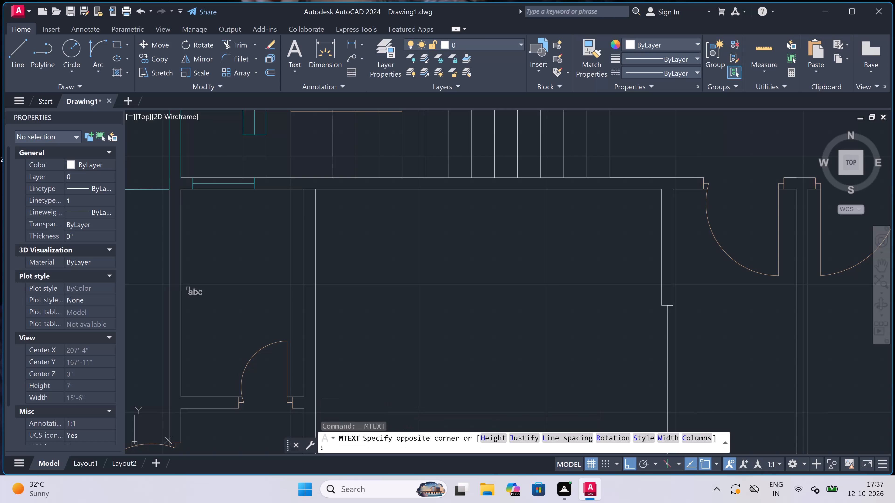
left_click(600, 318)
scroll(300, 326, "up", 1)
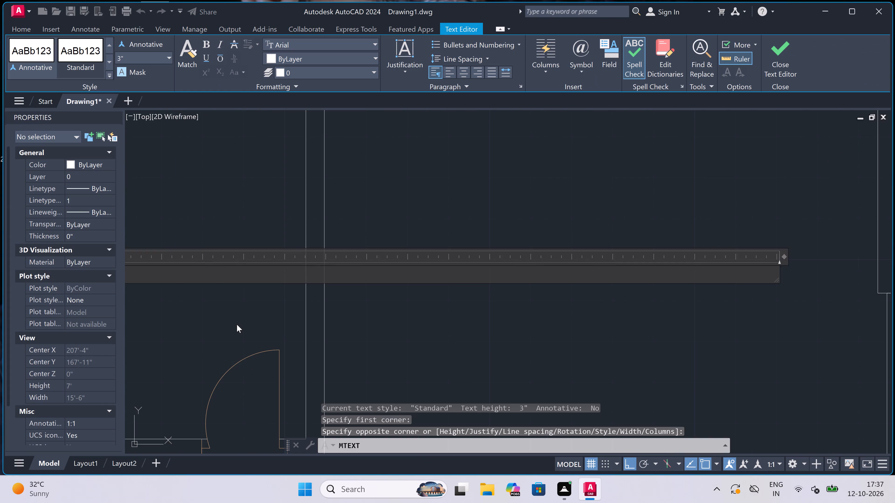
scroll(235, 324, "up", 1)
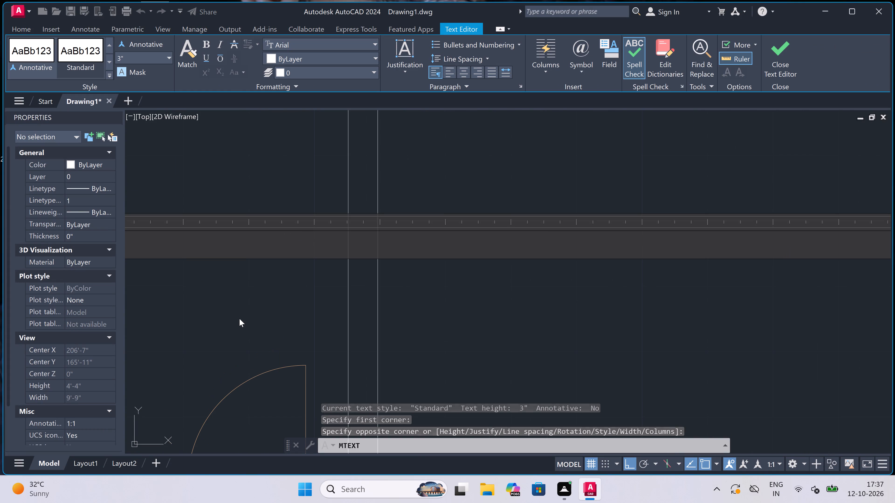
scroll(322, 289, "down", 2)
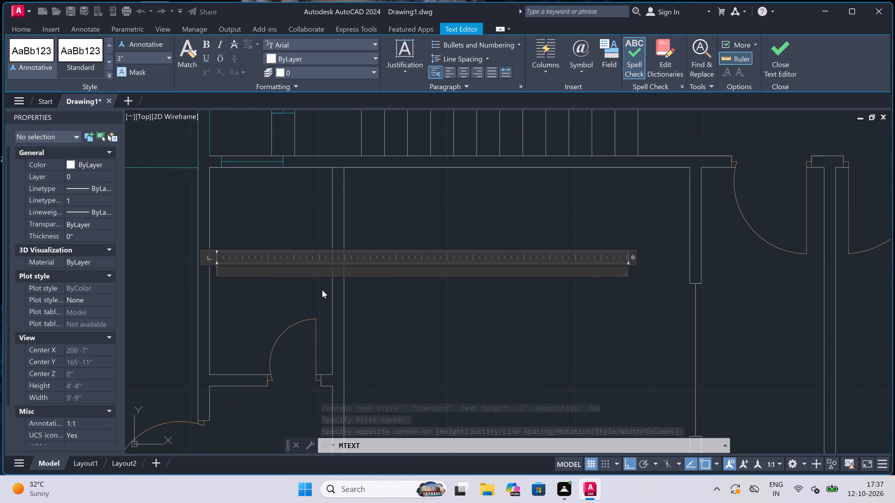
scroll(204, 274, "up", 3)
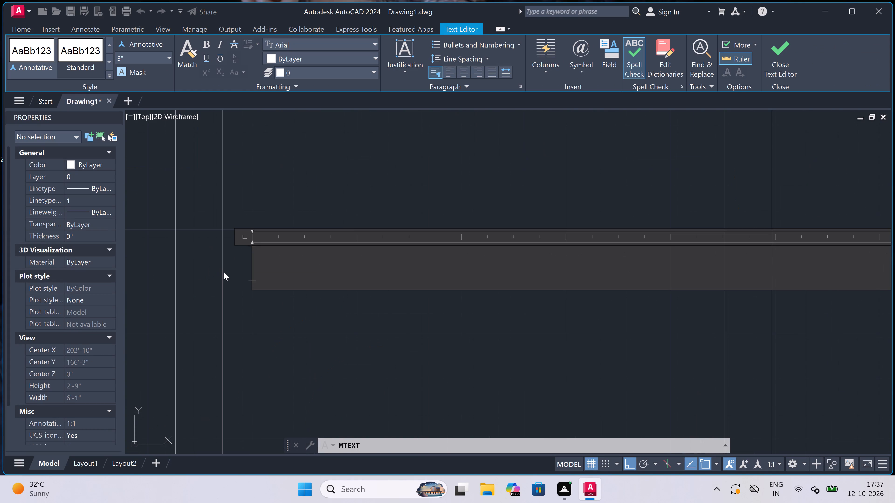
type("TOILET")
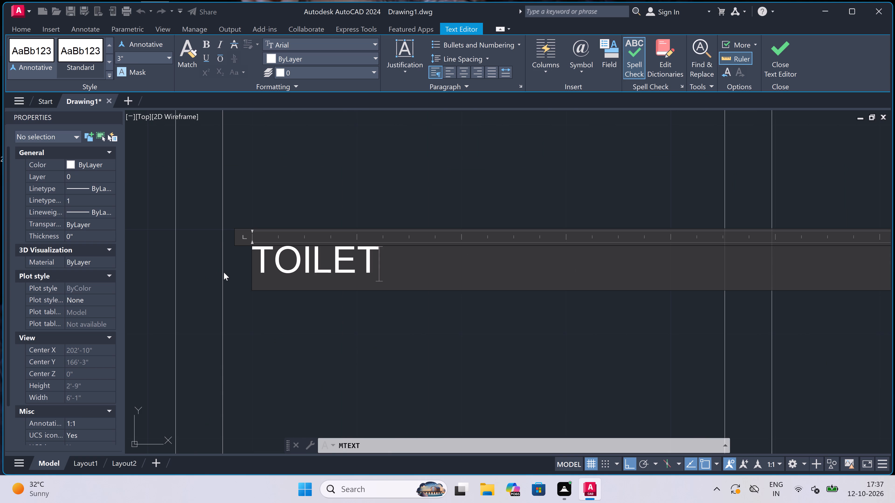
key("Return")
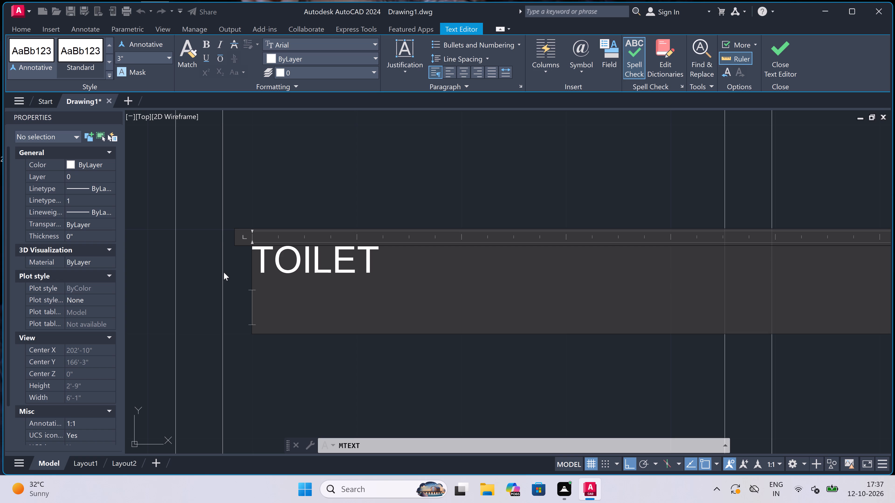
type("4'0")
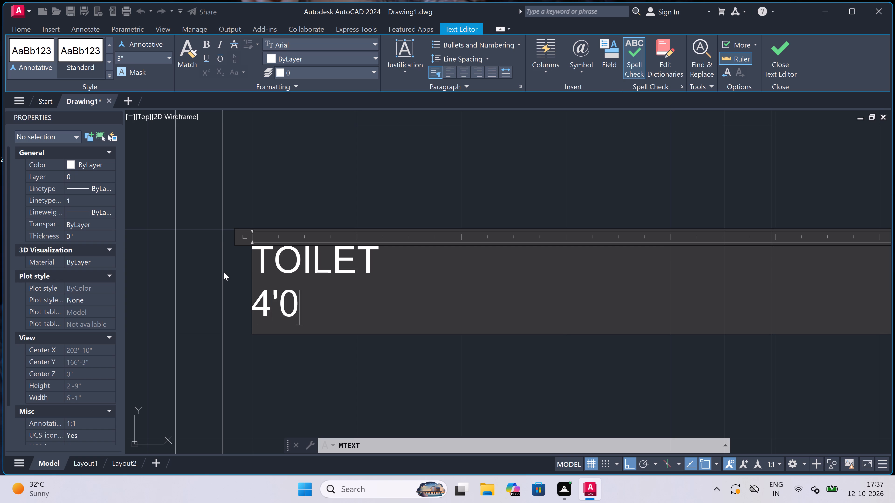
key("shift+quotedbl")
key("x")
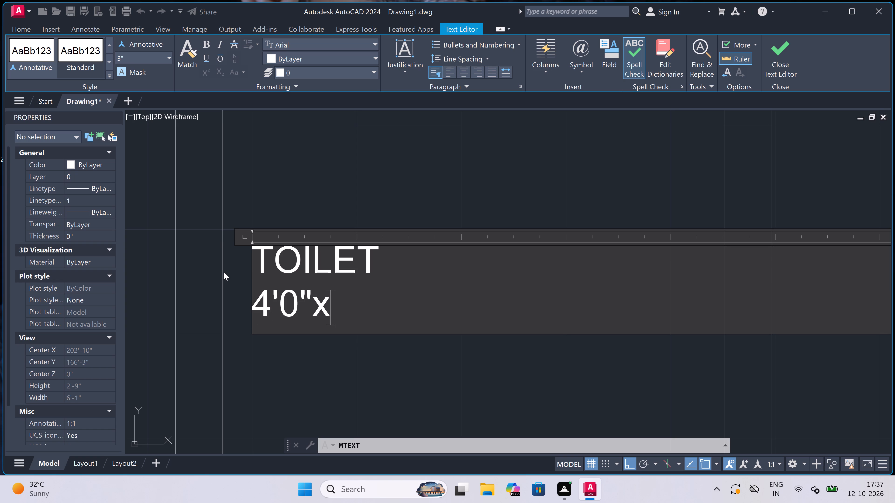
type("6'9\"")
left_click(223, 272)
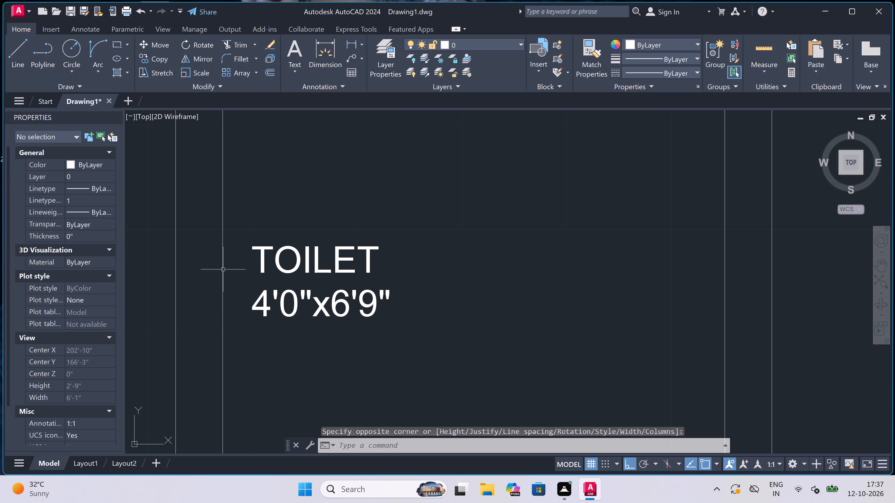
Add a two-line multiline text label reading DRAWING and 11'3"x10'6" in the lower-left unit's square room beside the 4'0"x6'9" toilet.
scroll(223, 270, "down", 5)
scroll(308, 282, "up", 1)
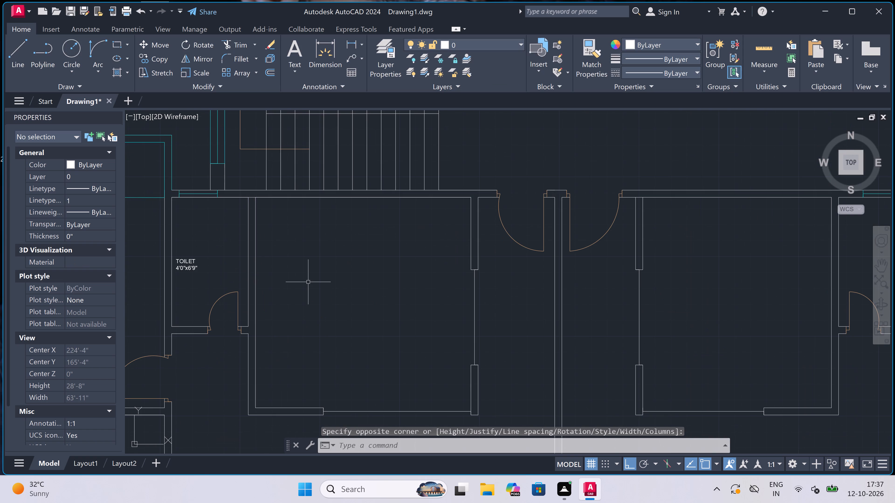
key("space")
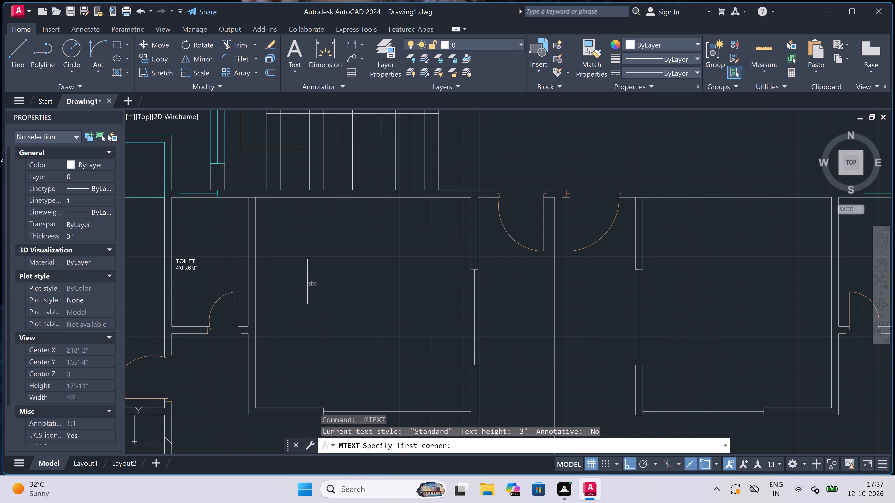
scroll(307, 281, "down", 1)
scroll(357, 301, "up", 1)
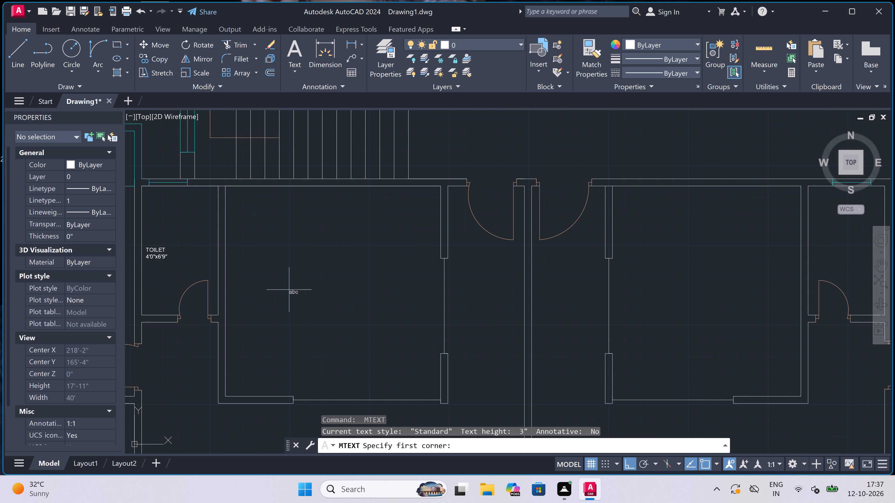
left_click(273, 289)
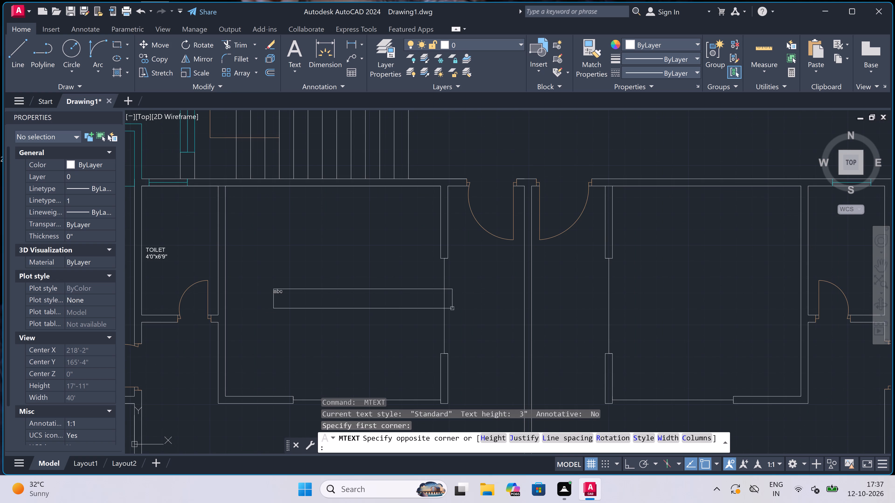
left_click(626, 312)
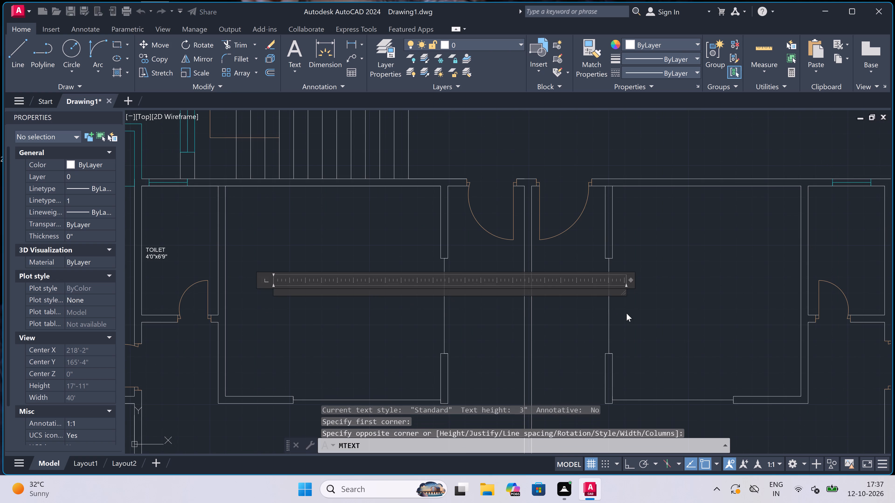
type("DRAW")
type("IN")
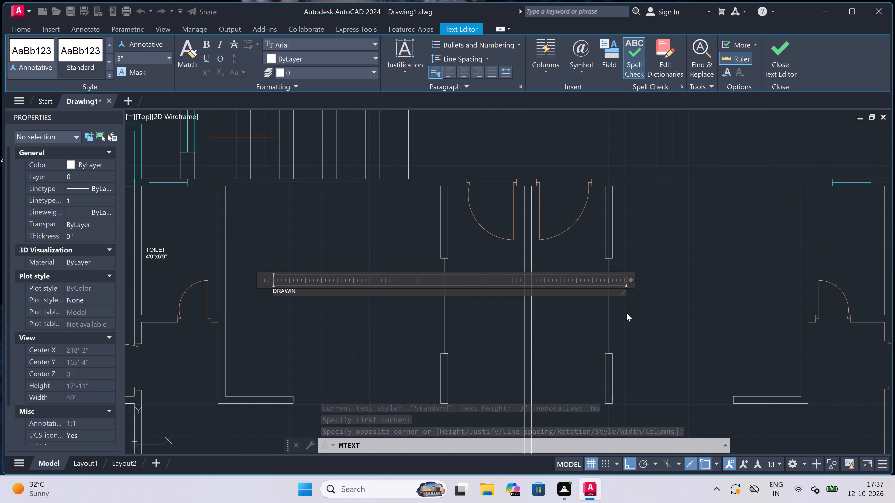
key("g")
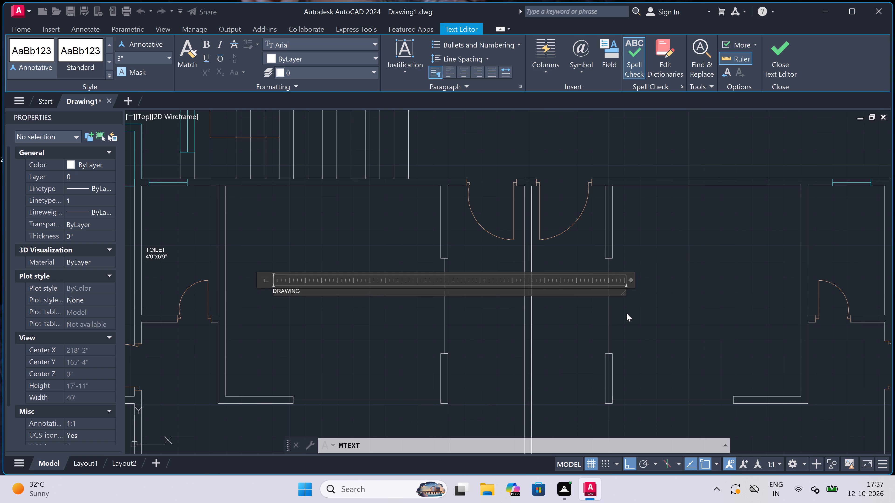
key("Return")
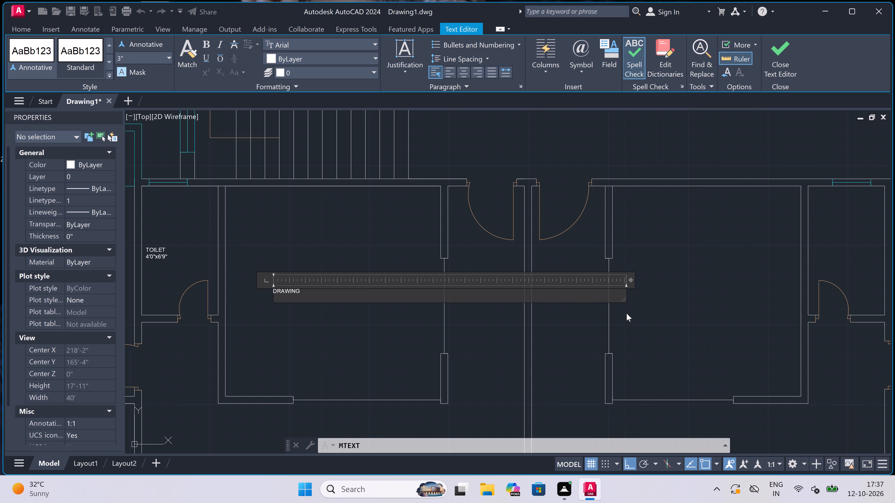
scroll(269, 305, "up", 2)
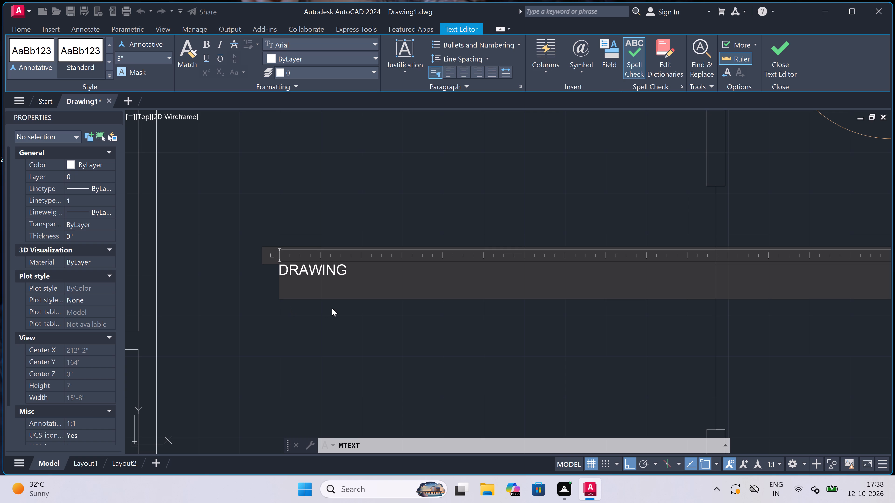
type("11")
key("apostrophe")
key("3")
key("shift+quotedbl")
key("x")
key("1")
type("0'6\"")
left_click(332, 314)
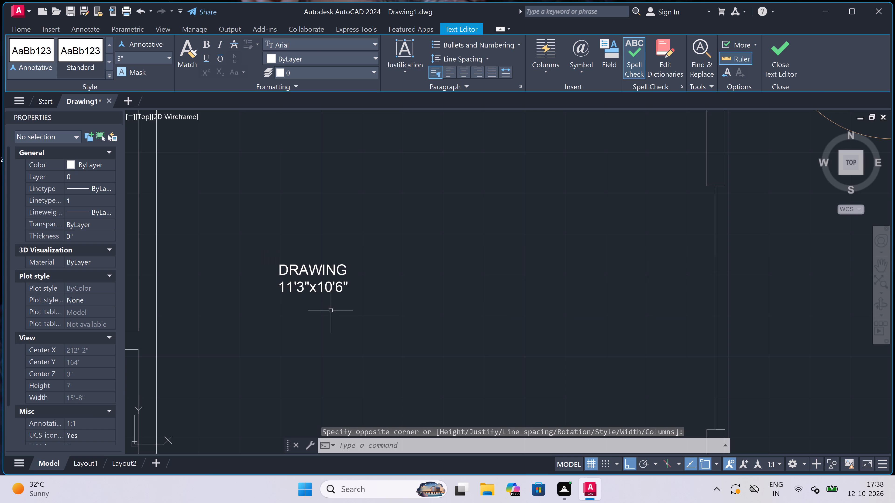
Add a two-line multiline text label reading DRAWING and 11'3"x10'6" in the lower-right unit's square room beside its entrance door.
scroll(265, 273, "down", 6)
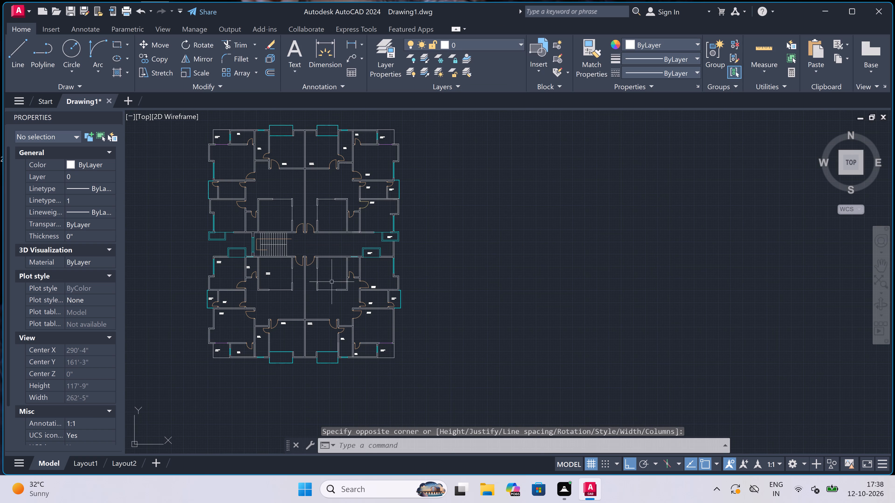
scroll(311, 279, "up", 2)
scroll(361, 266, "up", 2)
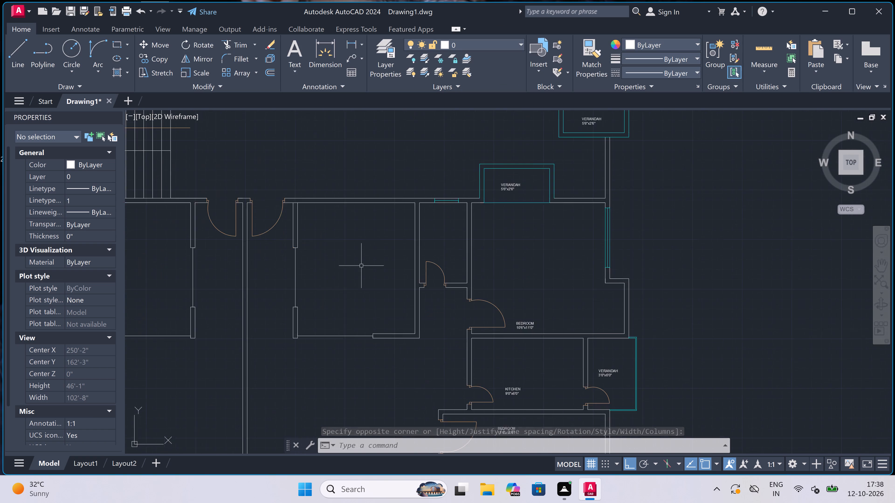
key("space")
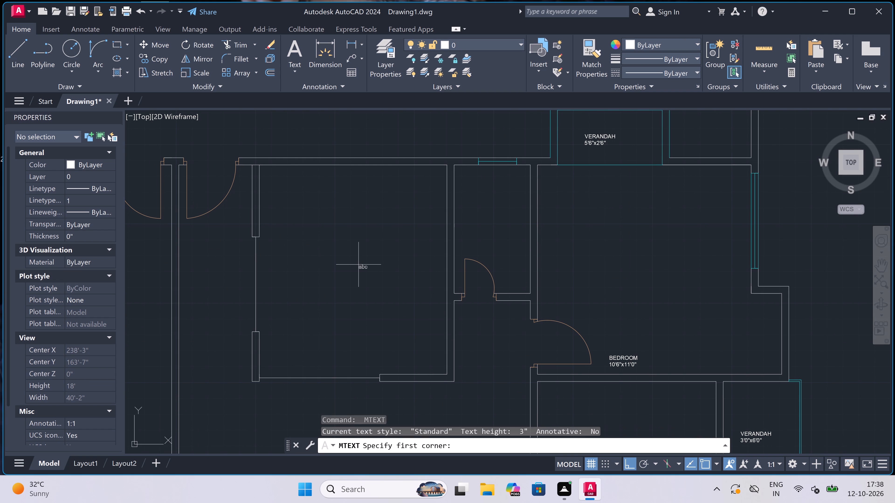
left_click(292, 269)
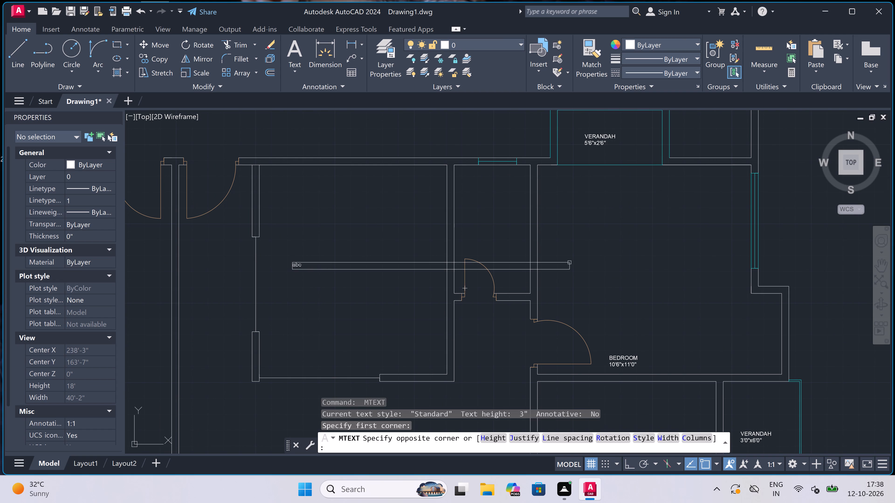
left_click(630, 261)
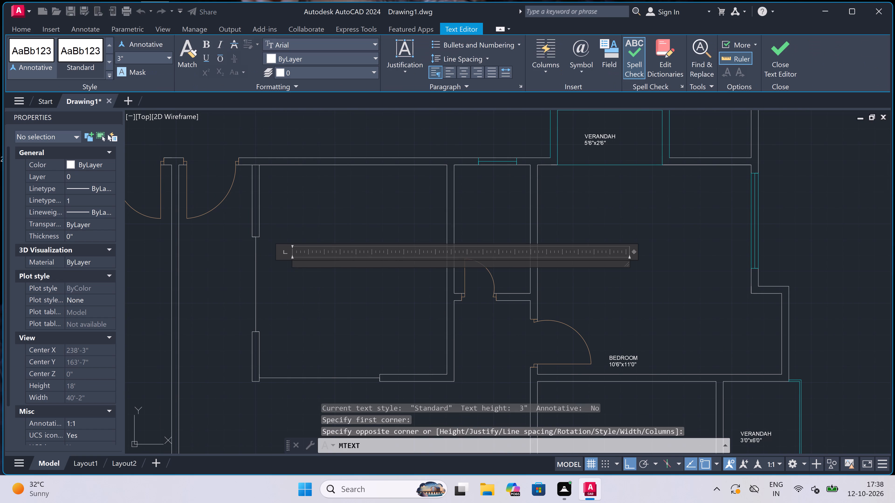
type("DRAWING")
key("Return")
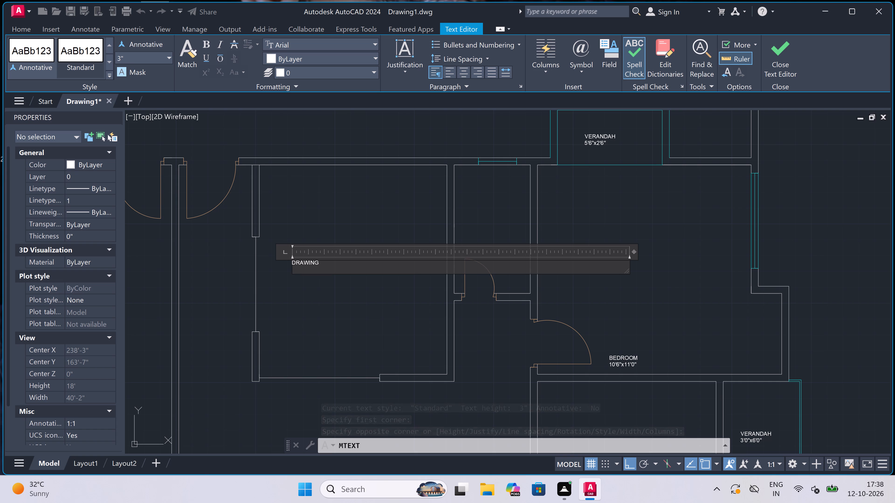
type("11")
key("apostrophe")
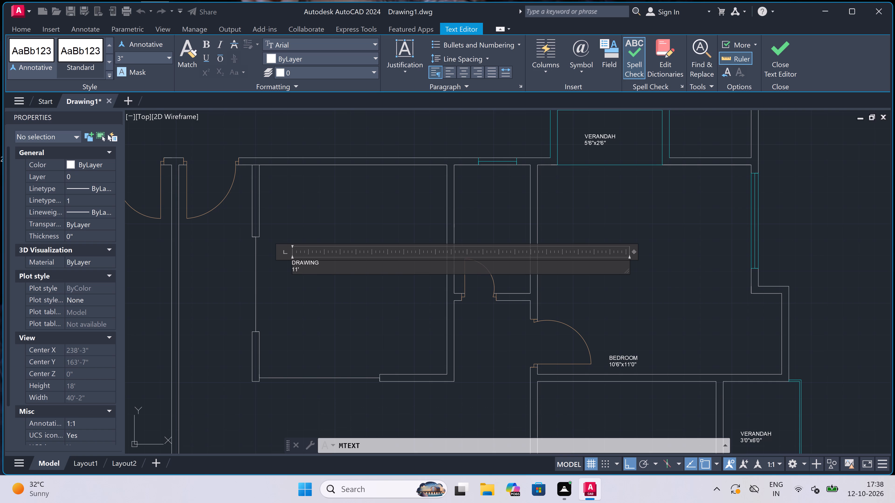
key("3")
key("shift+quotedbl")
key("x")
type("10'6")
key("shift+quotedbl")
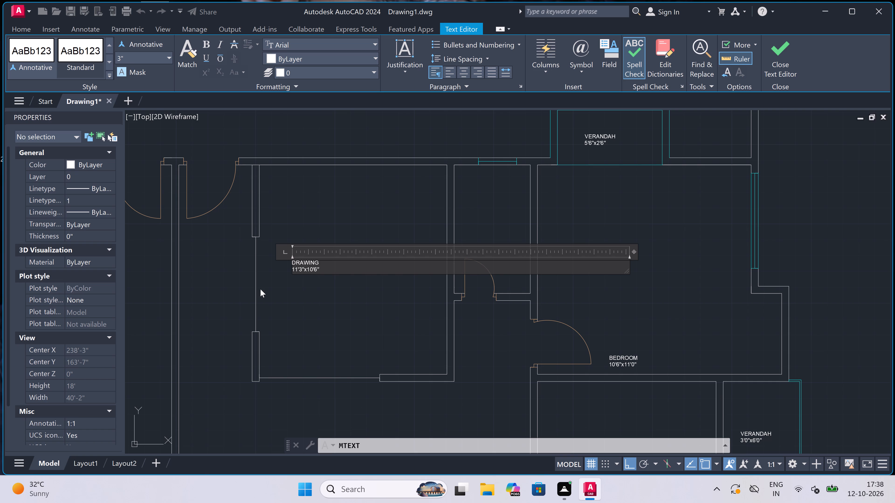
left_click(260, 289)
Add a two-line multiline text label reading TOILET and 4'0"x6'9" in the small room between the lower-right unit's drawing room and 10'6"x11'0" bedroom.
scroll(265, 287, "down", 3)
scroll(319, 270, "up", 2)
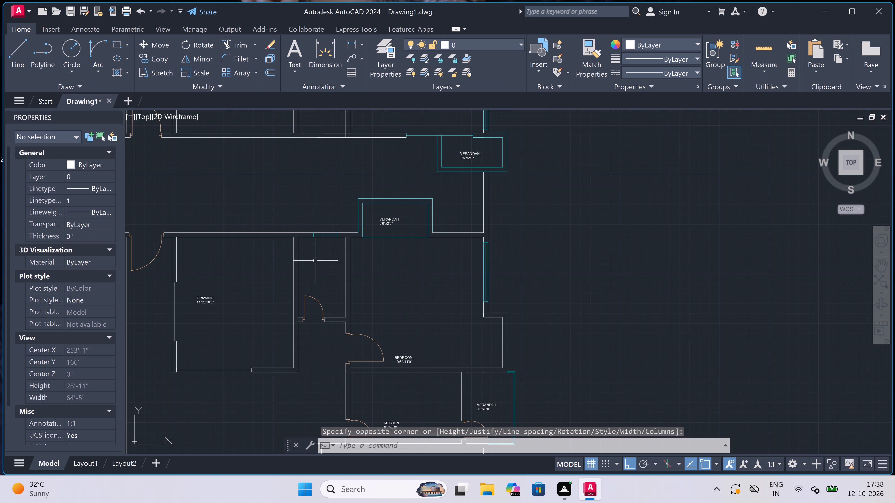
scroll(315, 261, "up", 1)
key("space")
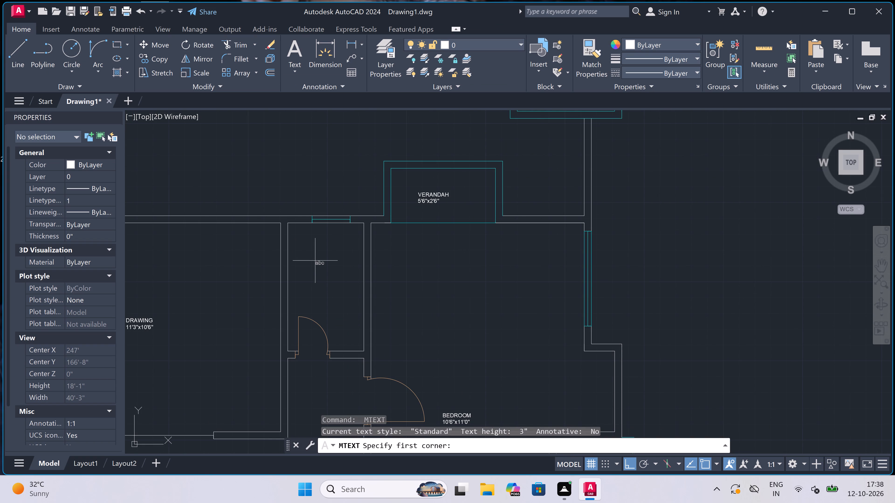
scroll(287, 277, "up", 1)
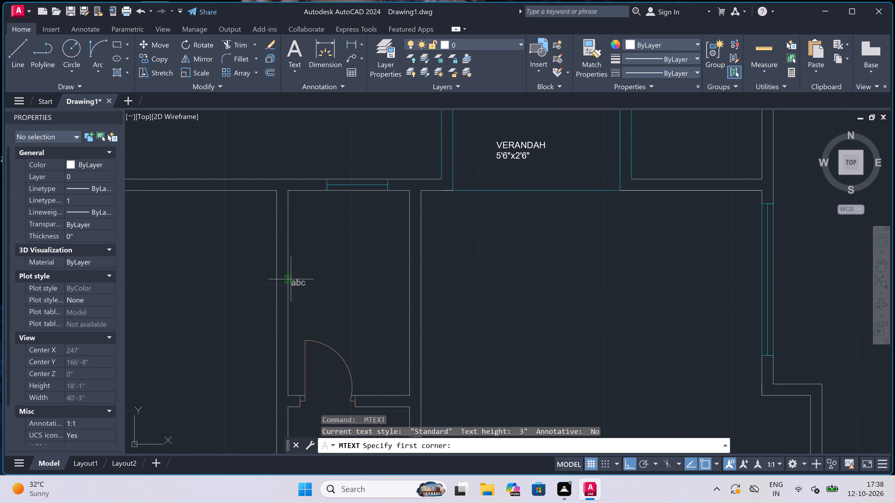
left_click(297, 281)
left_click(667, 285)
scroll(374, 271, "up", 2)
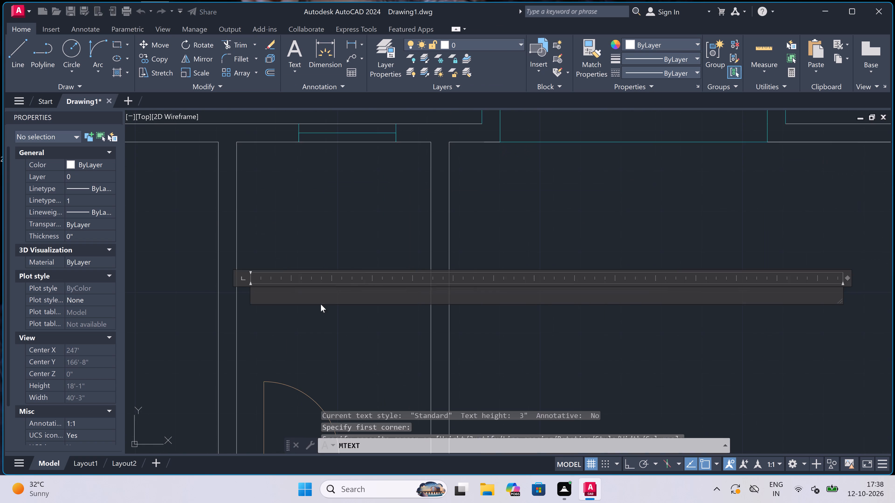
type("TOILET")
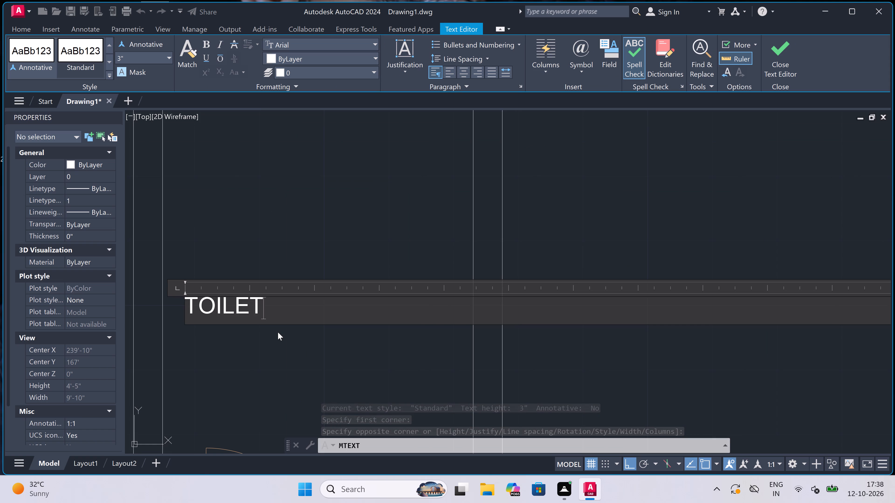
key("Return")
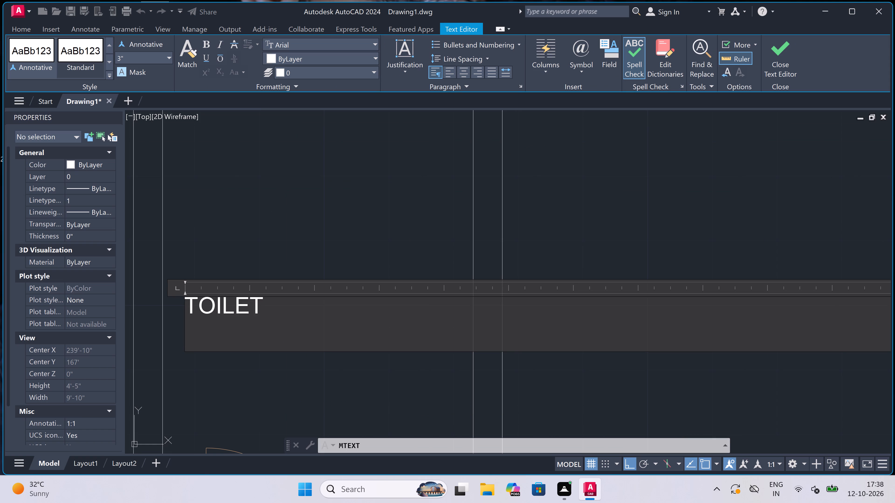
type("4'0")
type("\"x")
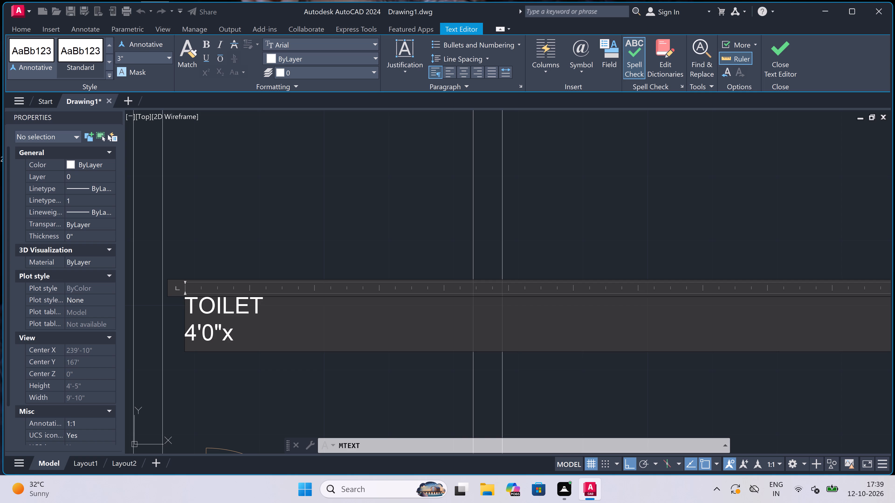
type("6'9\"")
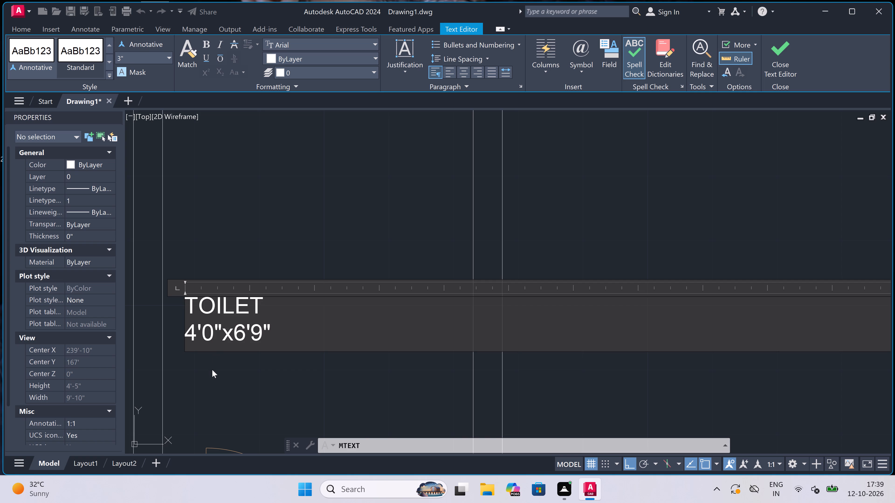
left_click(212, 370)
Add a two-line multiline text label reading DRAWING and 11'3"x10'6" in the upper-right unit's square room beside its entrance door.
scroll(230, 288, "down", 6)
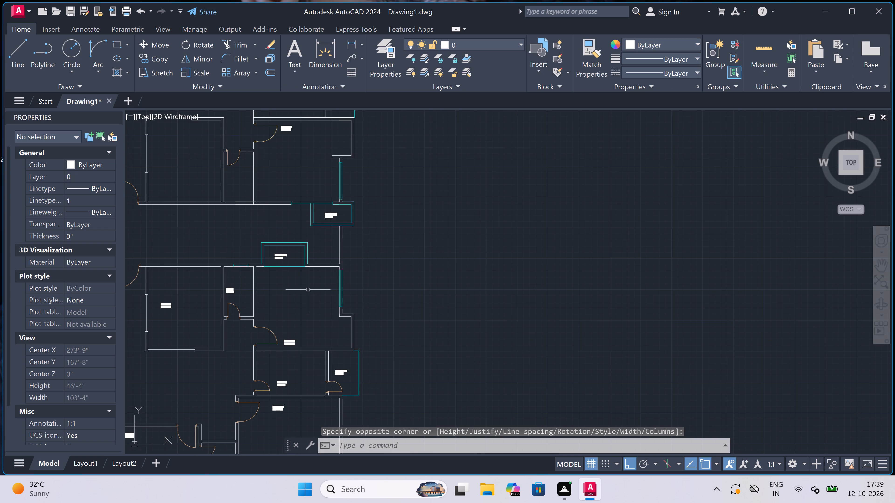
scroll(308, 290, "down", 4)
scroll(289, 277, "up", 3)
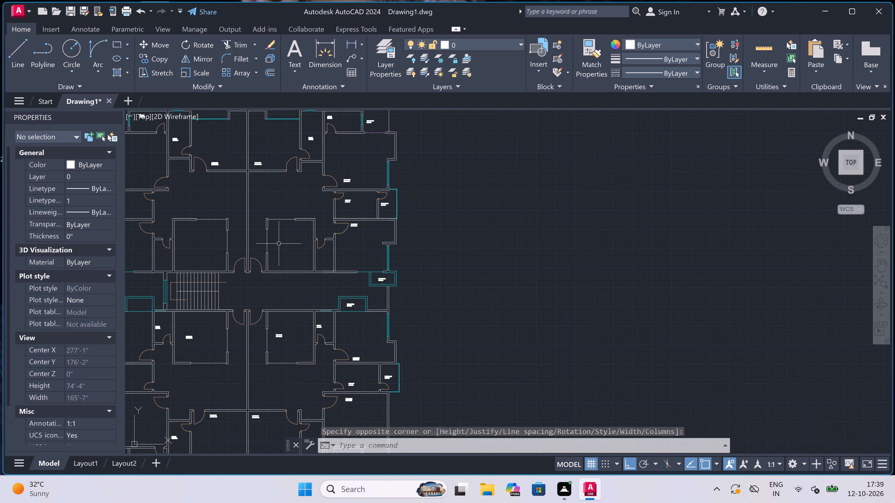
scroll(275, 221, "up", 3)
key("space")
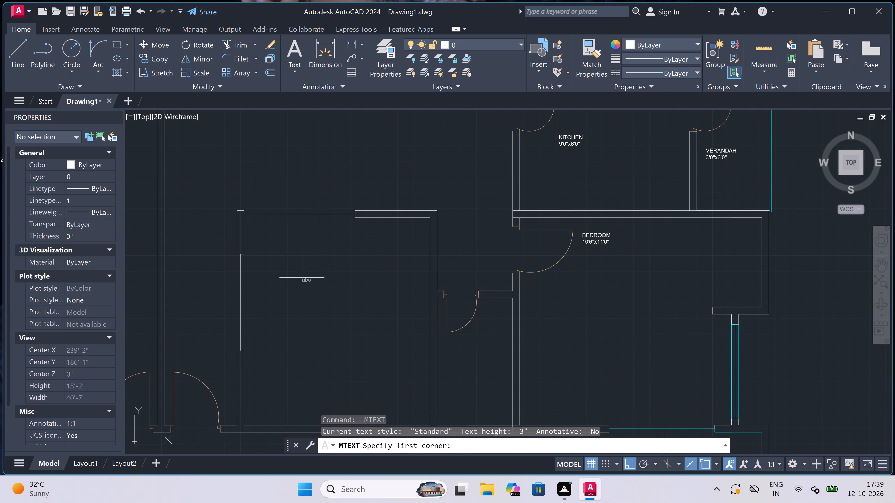
scroll(299, 277, "down", 1)
scroll(296, 325, "up", 1)
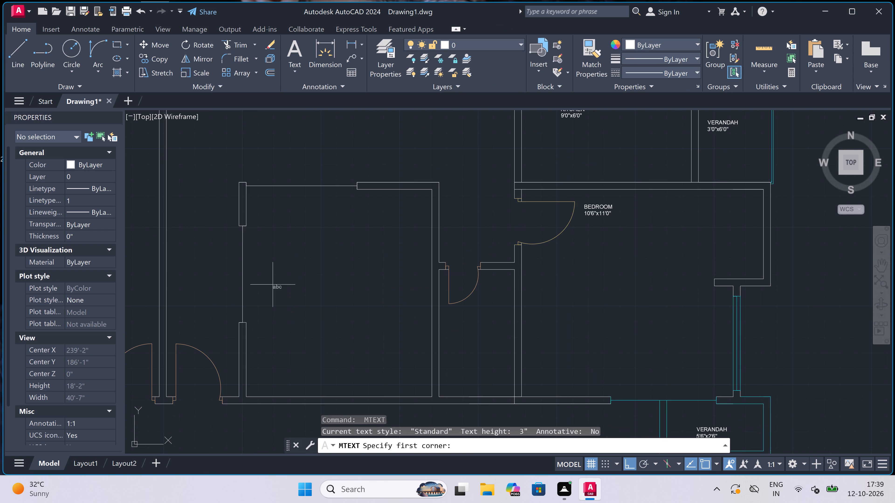
left_click(269, 280)
left_click(575, 290)
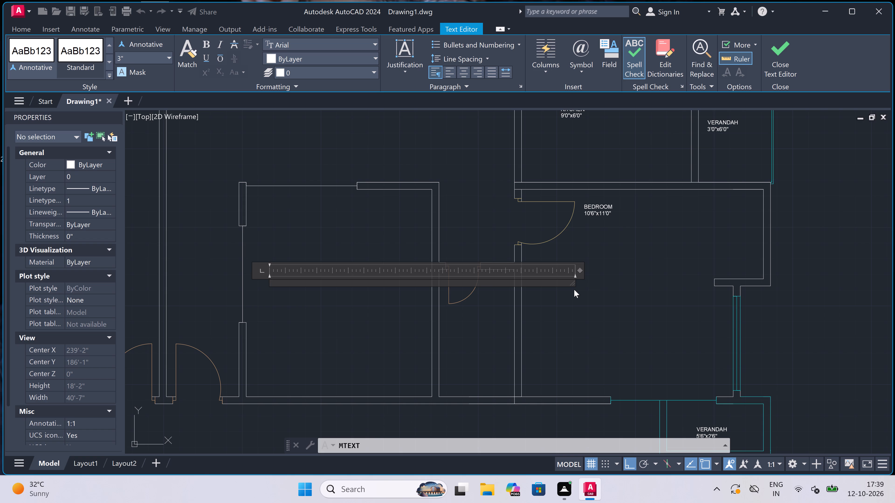
type("mt")
key("space")
key("BackSpace")
key("BackSpace")
key("BackSpace")
scroll(263, 284, "up", 4)
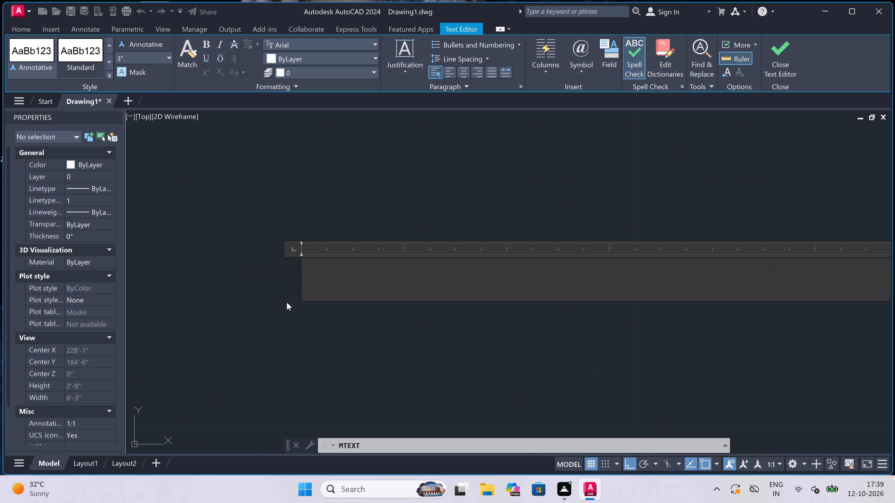
type("DRAWING")
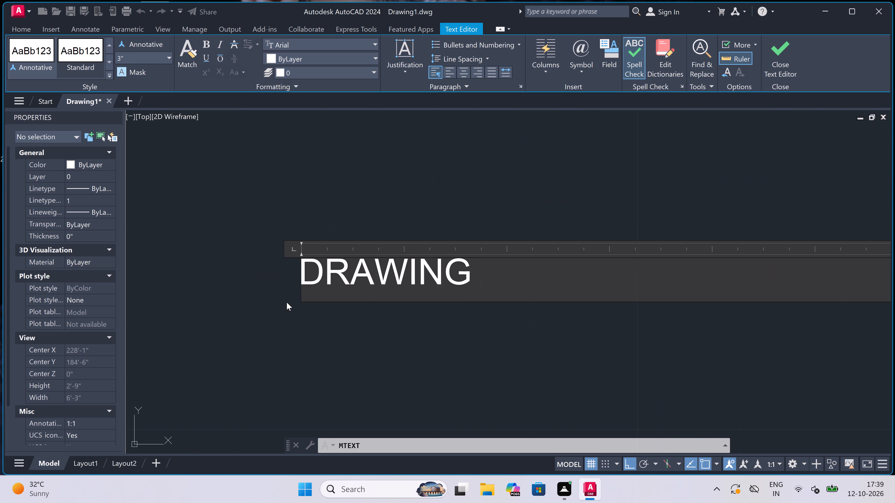
key("Return")
type("11'")
key("3")
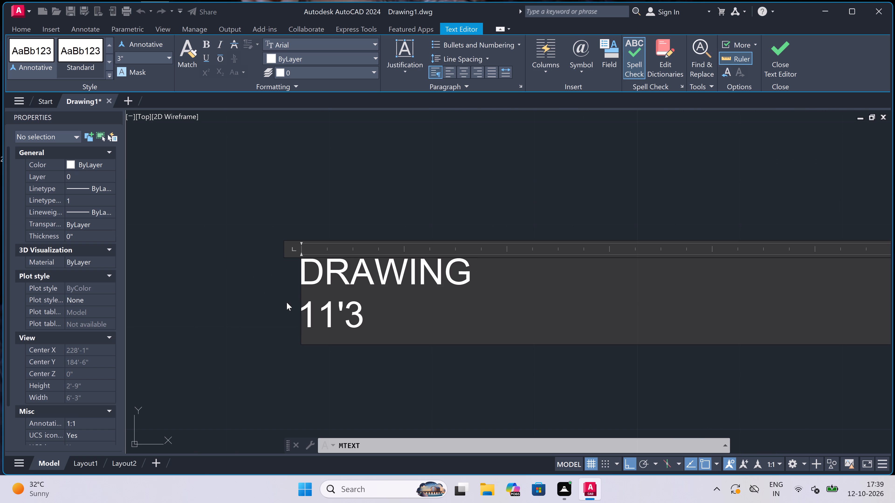
key("shift+quotedbl")
key("x")
type("10'6")
key("shift+quotedbl")
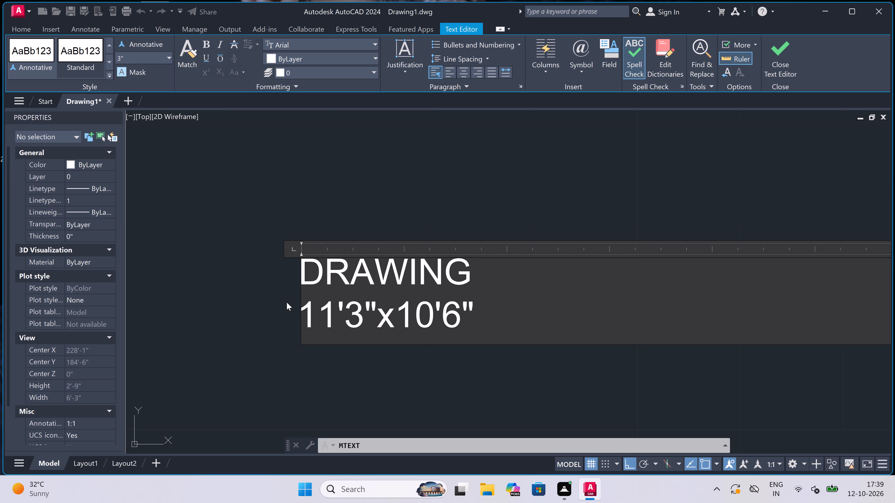
left_click(220, 329)
Add a two-line multiline text label reading DRAWING and 11'3"x10'9" in the upper-left unit's square room above the staircase.
scroll(335, 316, "down", 4)
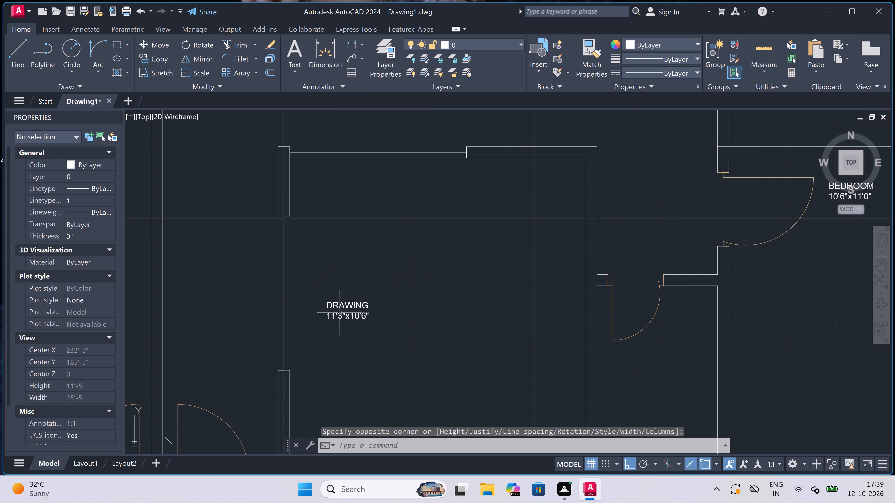
scroll(347, 307, "down", 3)
scroll(261, 304, "up", 3)
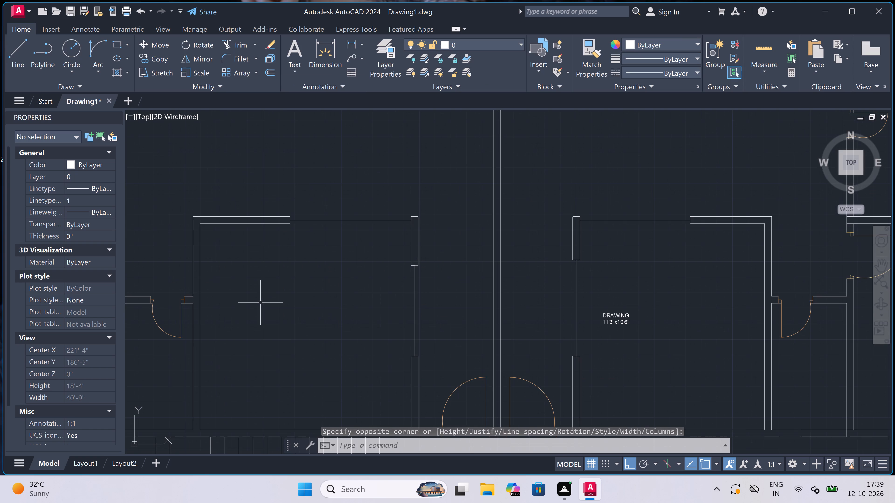
key("space")
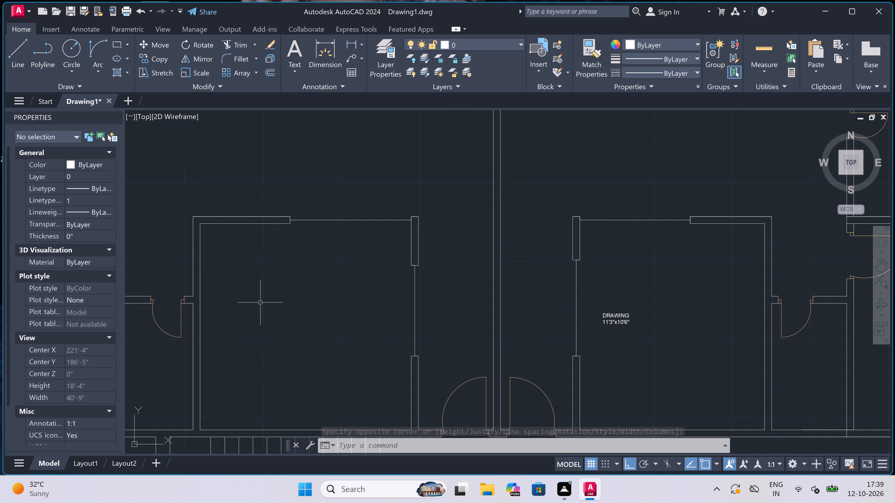
scroll(251, 346, "up", 1)
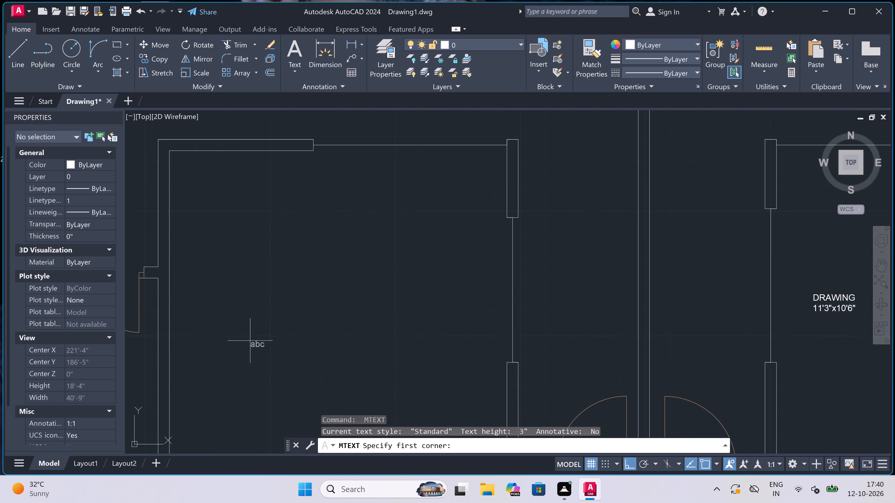
left_click_drag(235, 308, 241, 307)
left_click(709, 300)
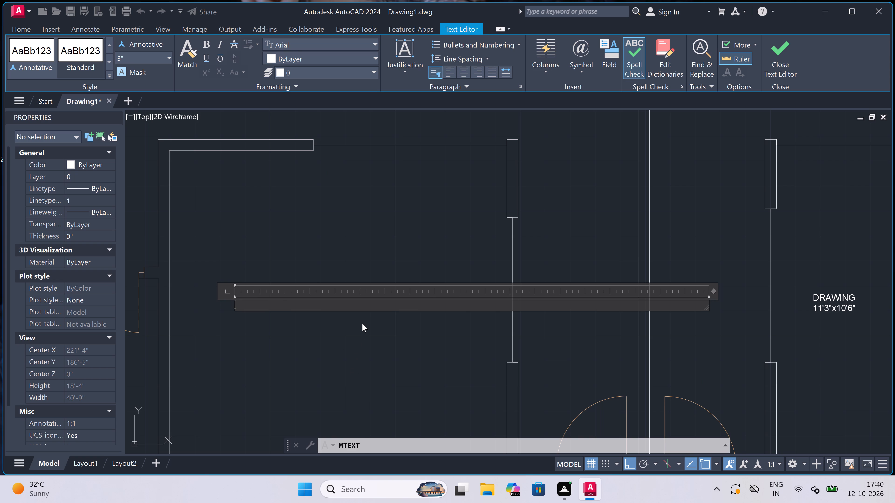
scroll(362, 324, "down", 1)
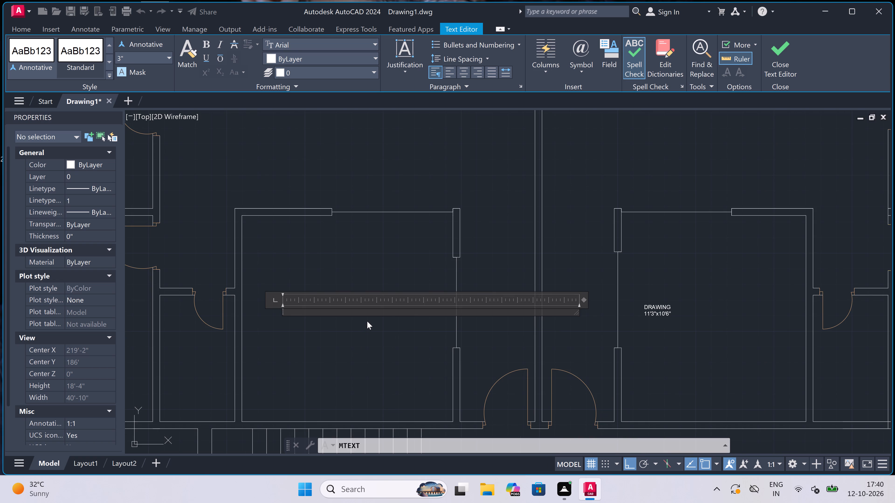
scroll(340, 324, "up", 1)
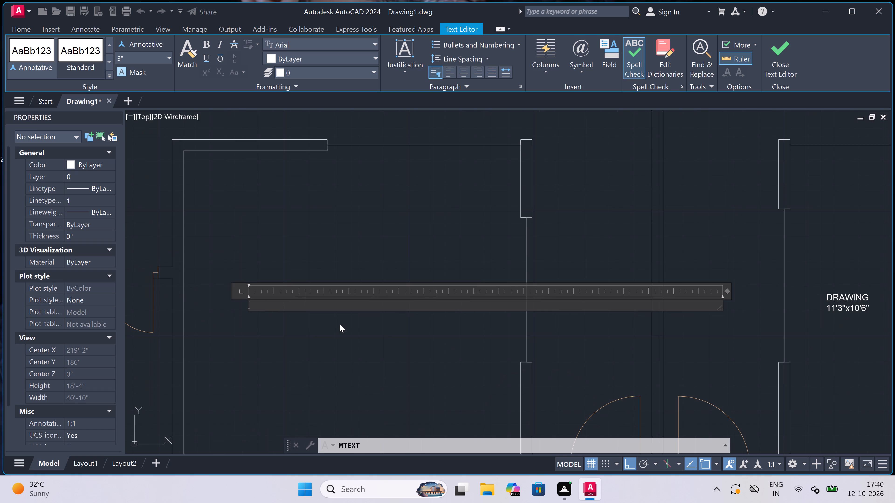
key("d")
key("BackSpace")
type("RAWING")
key("BackSpace")
key("BackSpace")
key("BackSpace")
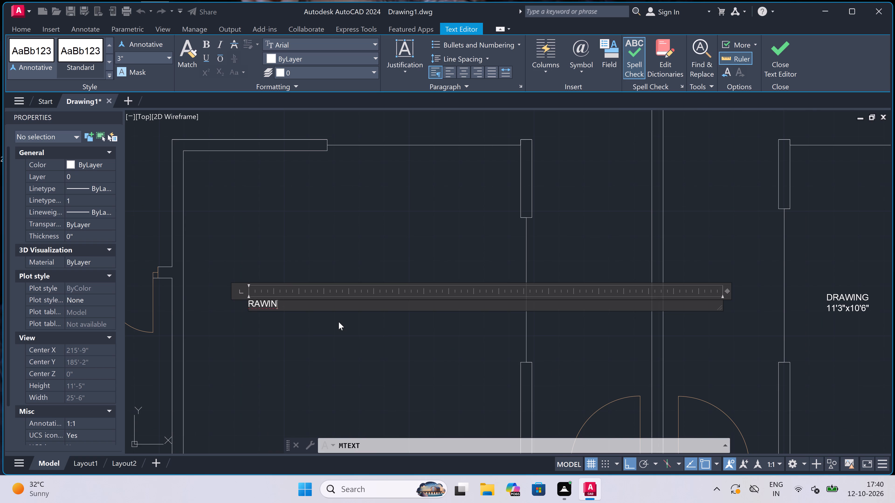
key("BackSpace")
key("BackSpace")
key("BackSpace")
type("DRAWING")
key("Return")
type("11'")
key("3")
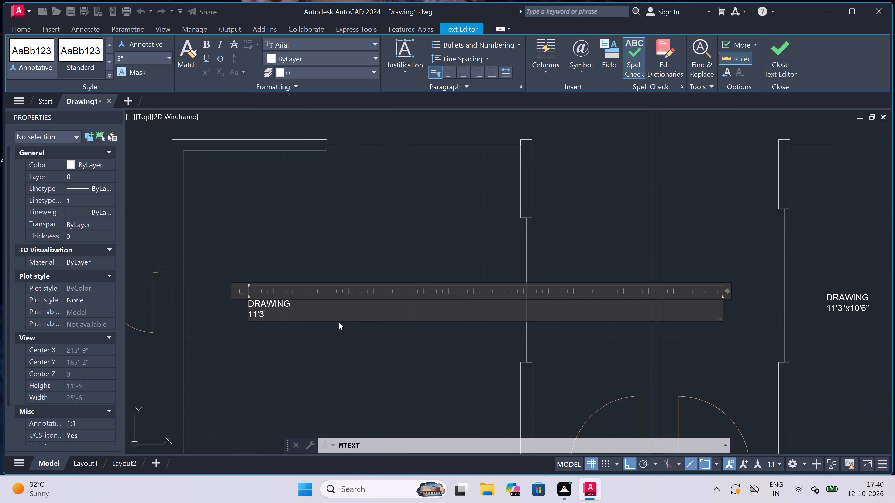
type("\"x1")
type("0'9\"")
left_click(316, 353)
Add a two-line multiline text label reading TOILET and 4'0"x6'9" in the narrow room beside the upper-left unit's 11'3"x10'9" drawing room.
scroll(322, 288, "down", 5)
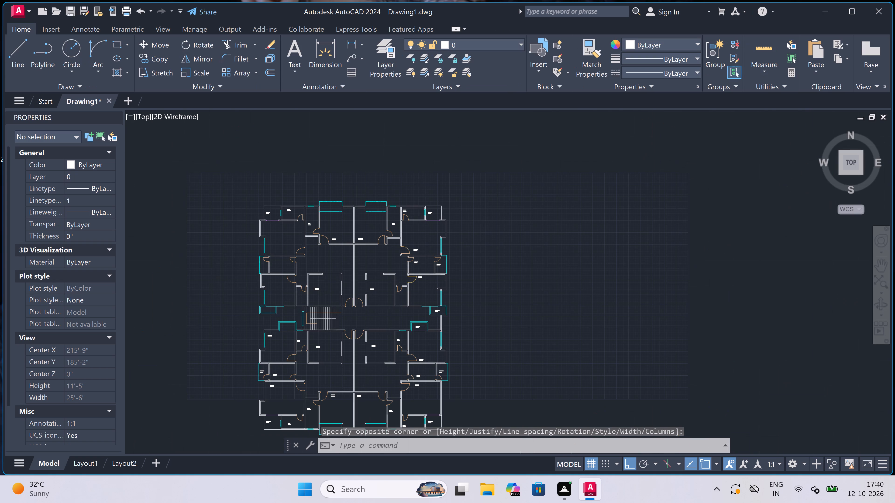
scroll(308, 298, "up", 4)
scroll(245, 289, "up", 1)
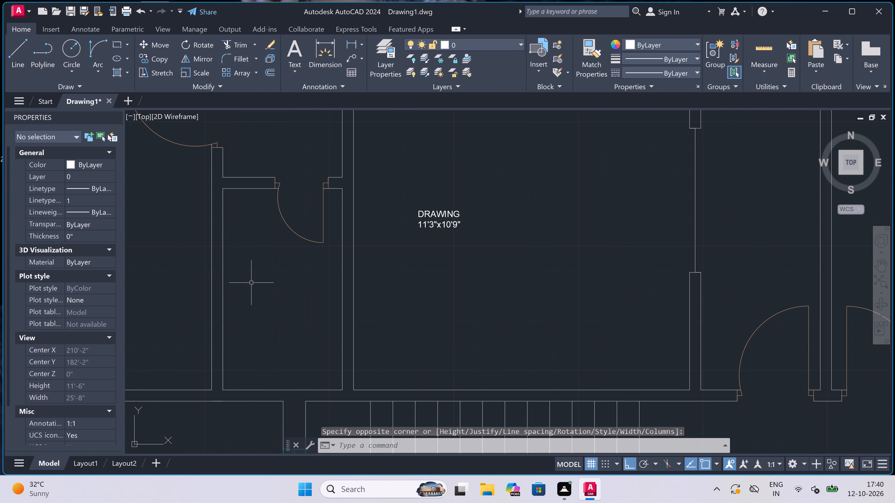
key("space")
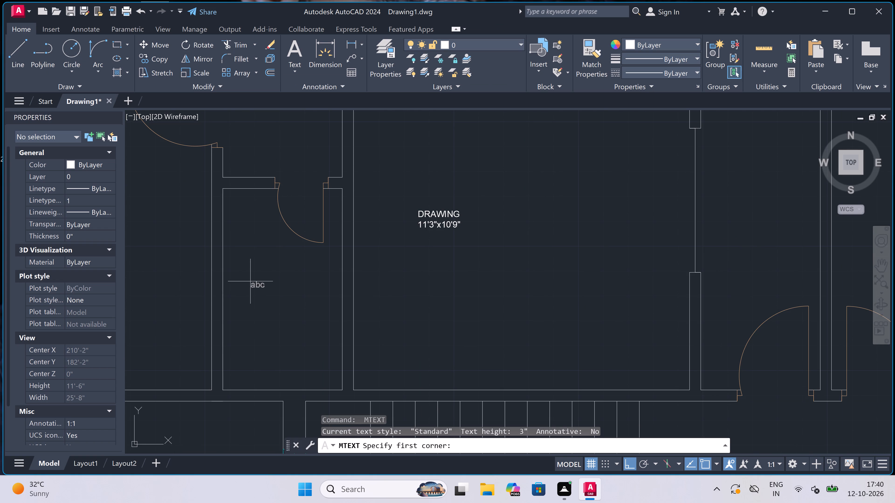
left_click(235, 270)
left_click(559, 272)
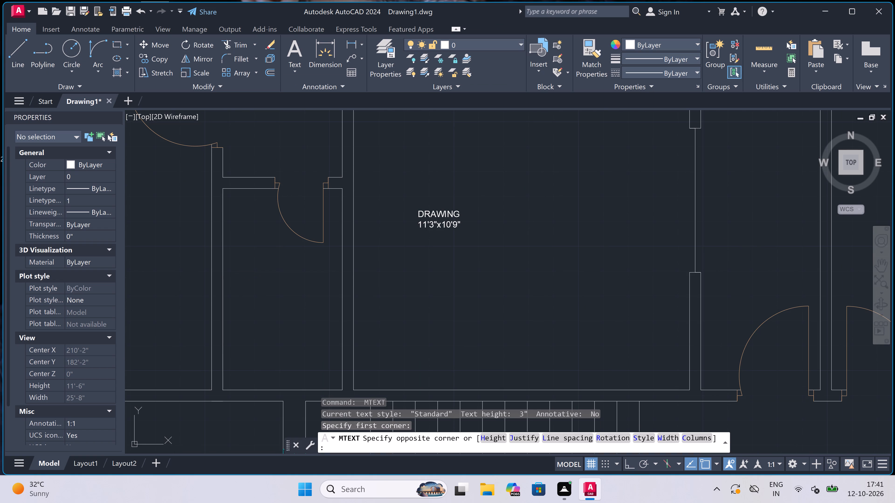
scroll(364, 281, "up", 1)
scroll(344, 279, "up", 1)
scroll(245, 280, "down", 2)
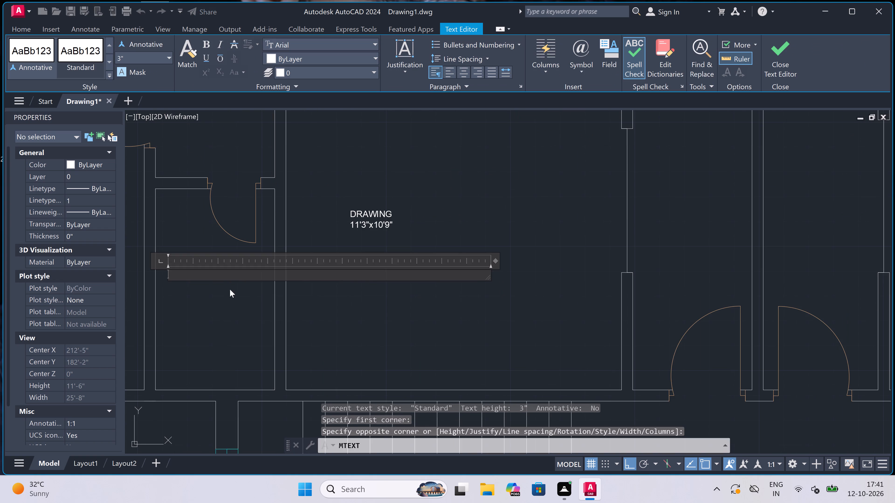
scroll(157, 276, "up", 2)
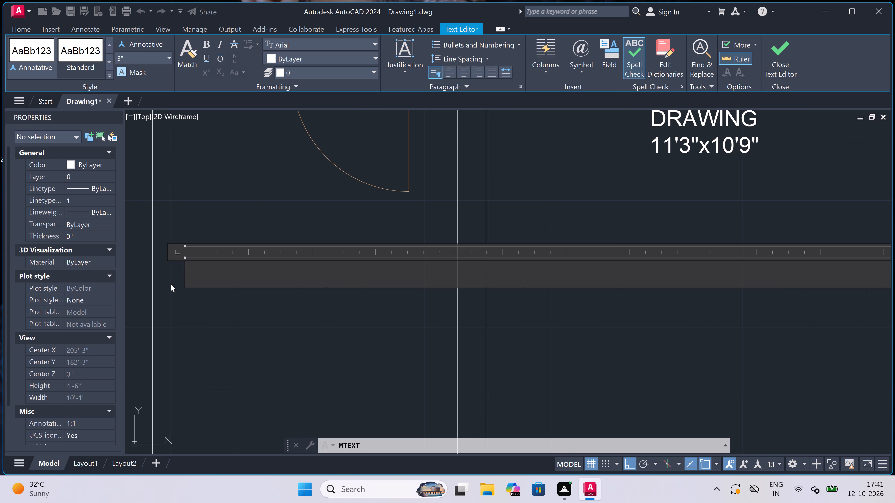
type("TOILET")
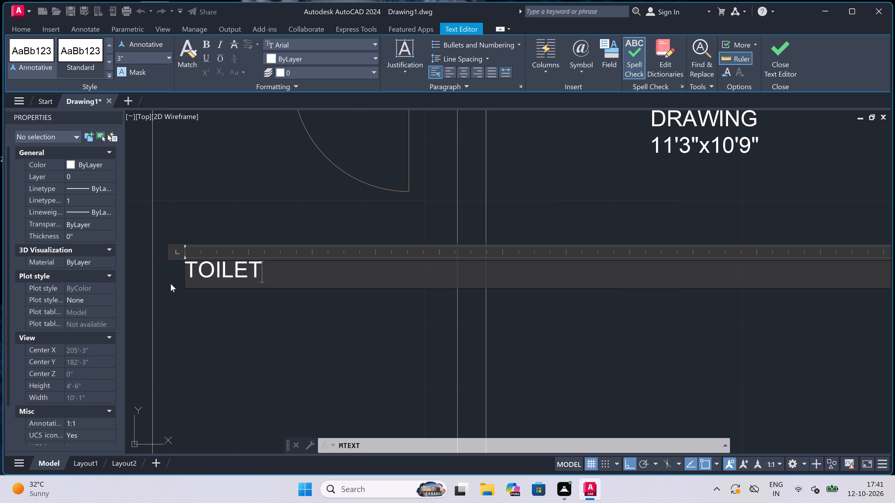
key("Return")
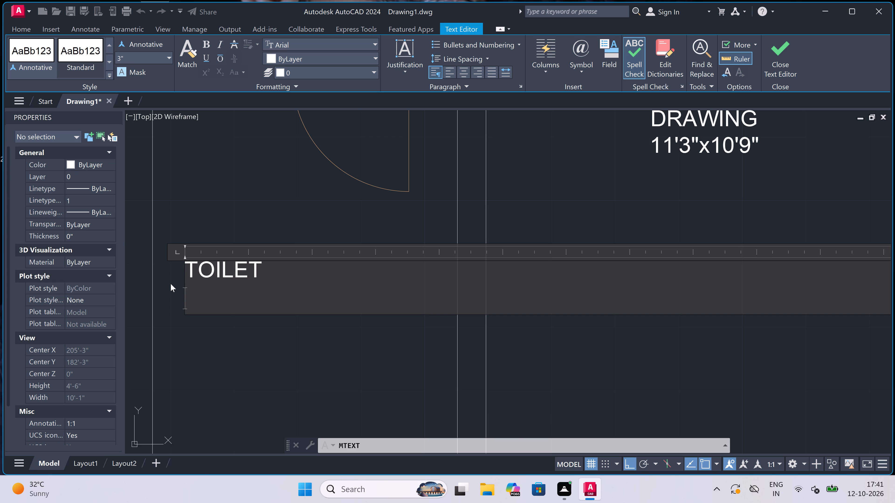
type("4'0")
type("\"x")
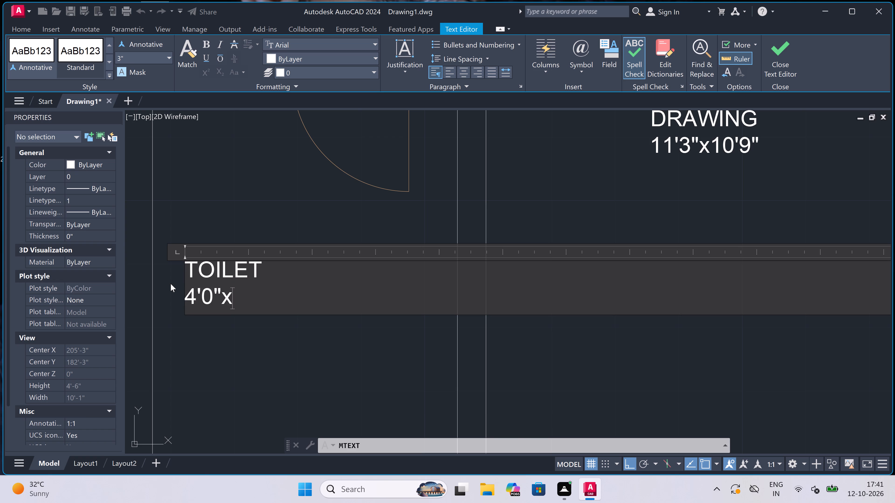
type("6'9\"")
left_click(263, 335)
Add a two-line multiline text label reading BEDROOM and 10'6"x11'0" in the upper-left unit's outer-wall room next to the 4'0"x6'9" toilet.
scroll(304, 307, "down", 6)
scroll(207, 291, "down", 2)
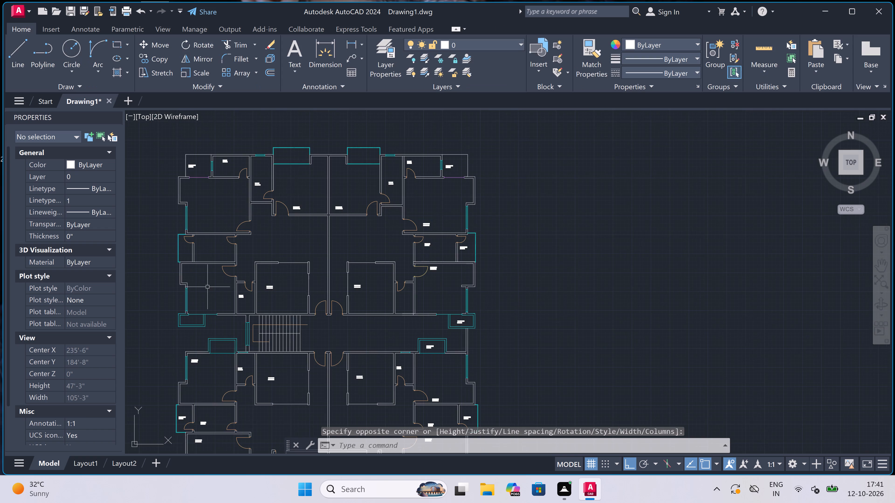
scroll(187, 268, "up", 4)
key("space")
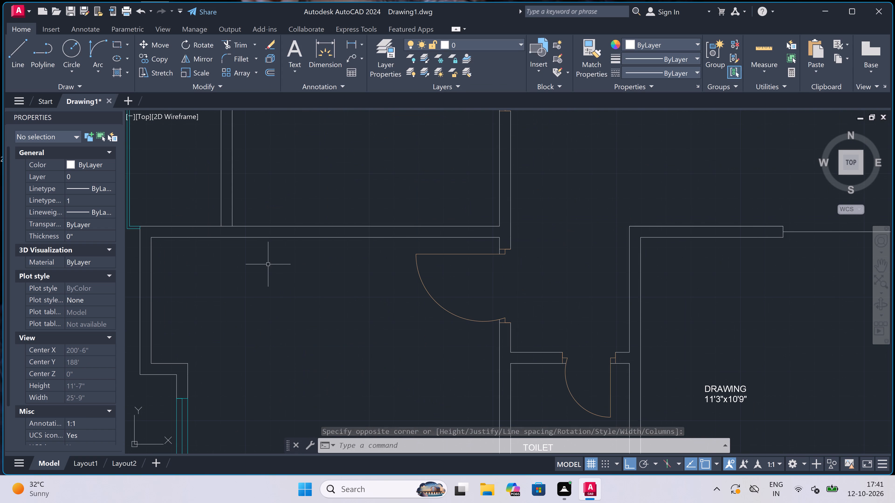
left_click_drag(227, 262, 230, 263)
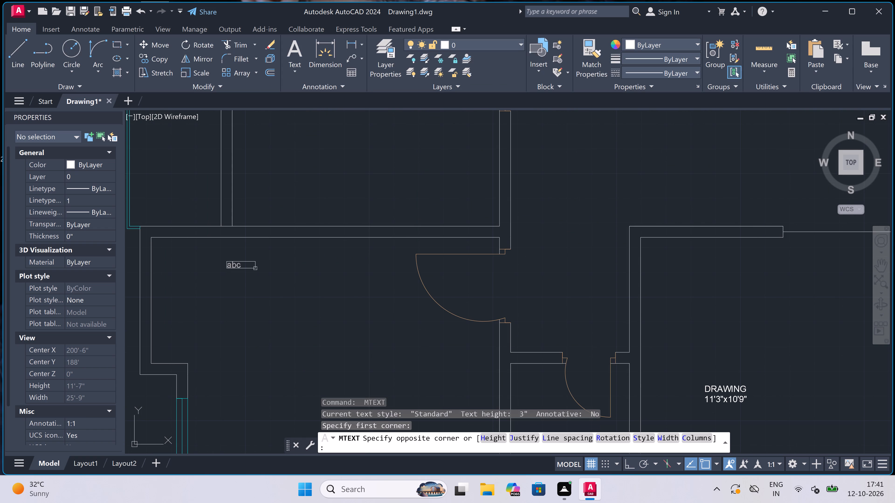
double_click(683, 292)
scroll(233, 267, "up", 2)
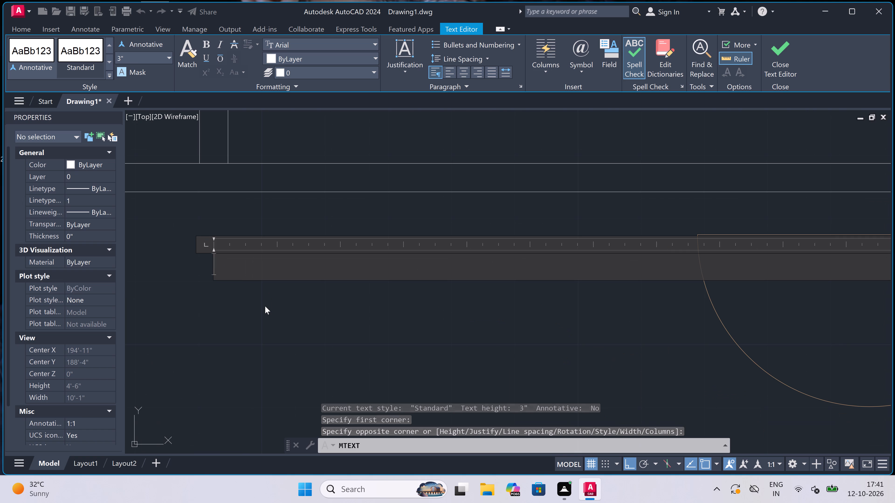
type("BEDROOM")
key("Return")
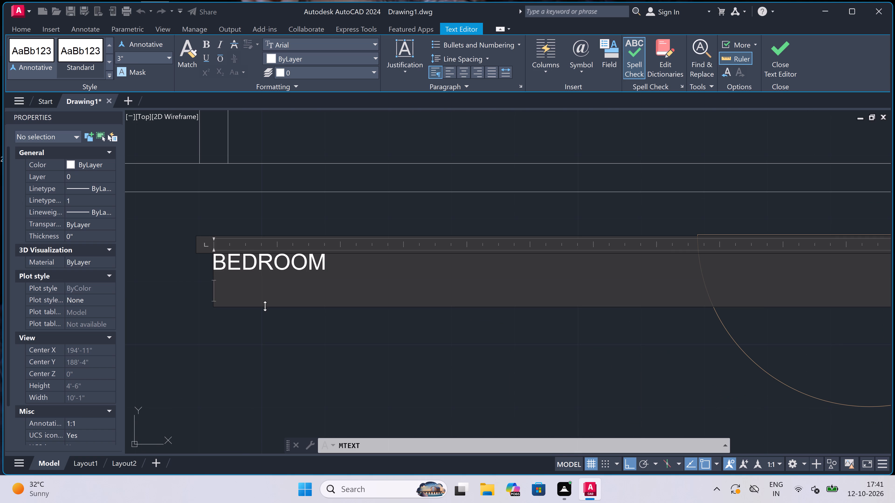
key("1")
type("0'6")
key("shift+quotedbl")
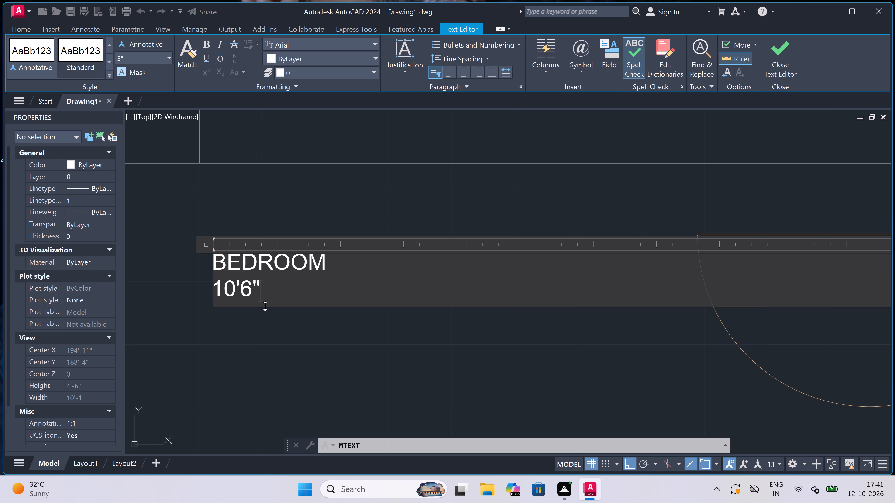
type("x11")
type("'0\"")
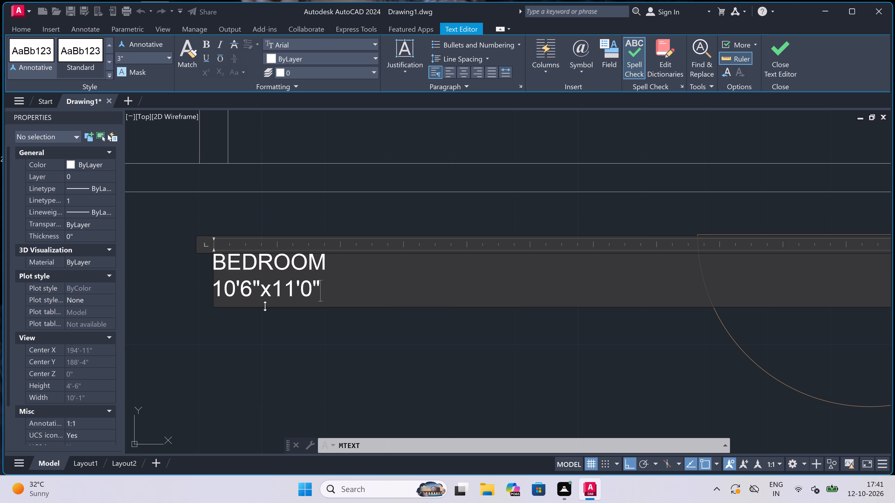
left_click(304, 364)
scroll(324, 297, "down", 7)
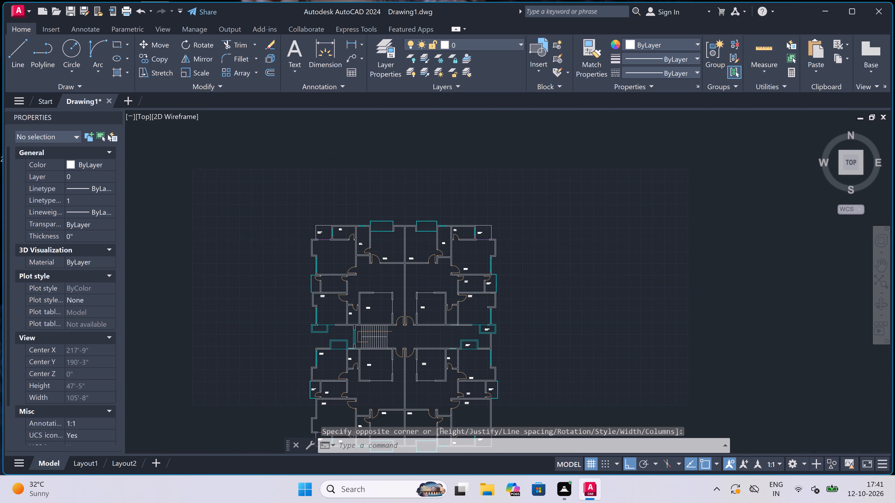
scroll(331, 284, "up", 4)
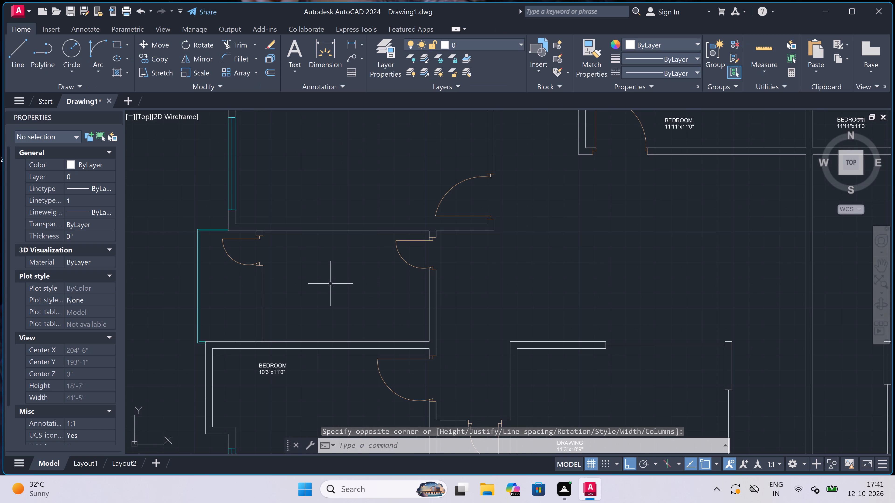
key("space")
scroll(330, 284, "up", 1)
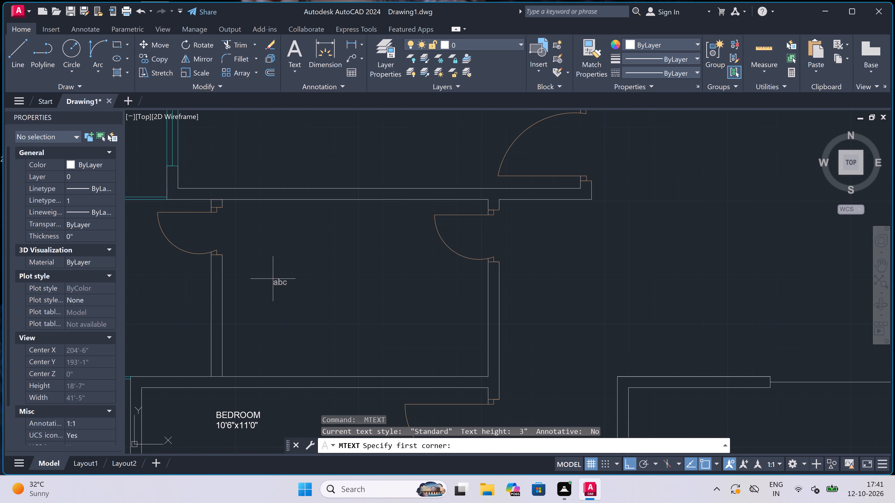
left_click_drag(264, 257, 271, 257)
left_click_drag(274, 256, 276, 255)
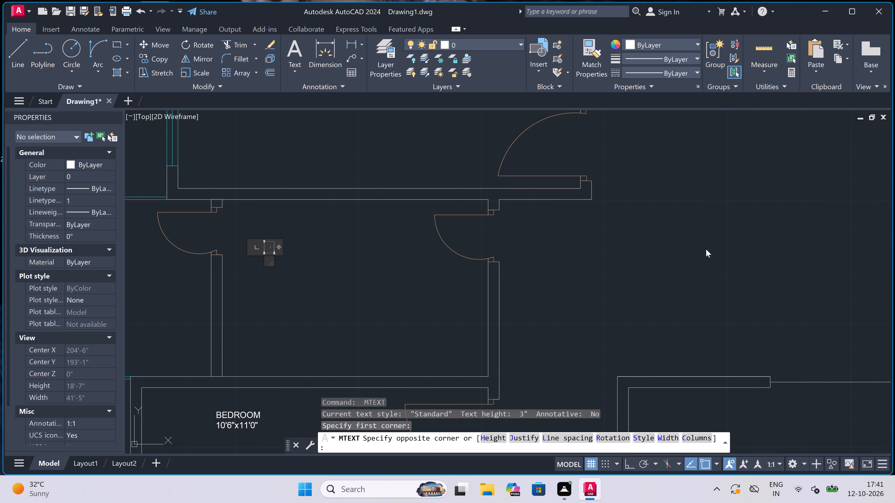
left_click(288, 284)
Add a two-line multiline text label reading KITCHEN and 9'0"x6'0" in the upper-left unit's two-door room above the 10'6"x11'0" bedroom.
key("space")
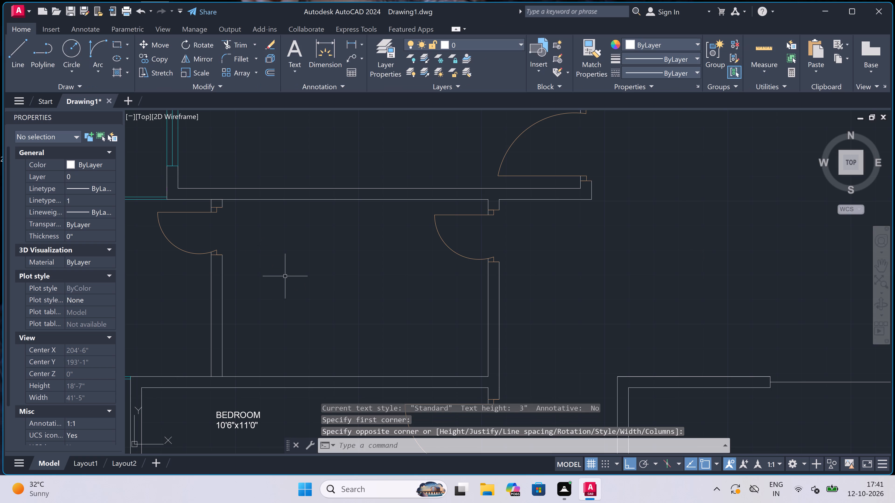
left_click(268, 250)
left_click(701, 264)
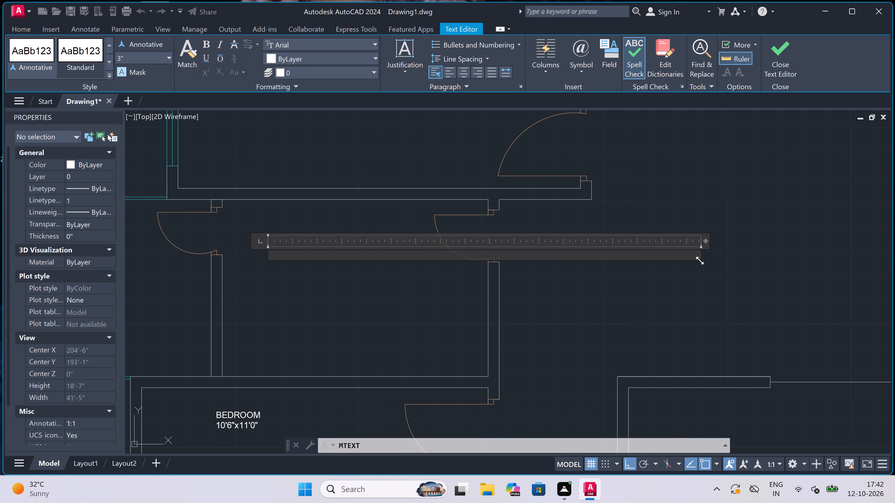
type("KITCHEN")
key("Return")
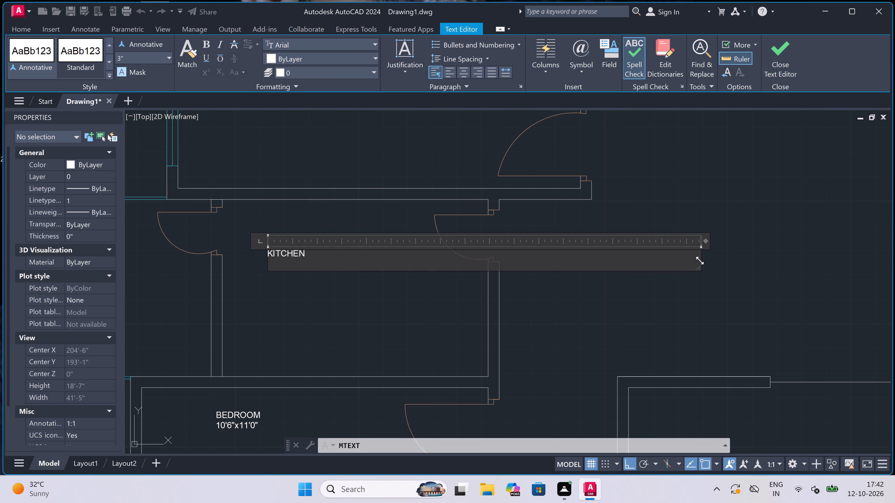
type("9'0")
key("shift+quotedbl")
type("x6'0\"")
left_click(269, 305)
Add a two-line multiline text label reading BEDROOM and 10'6"x12'0" in the upper-left unit's outer-wall room above the kitchen.
scroll(267, 304, "down", 4)
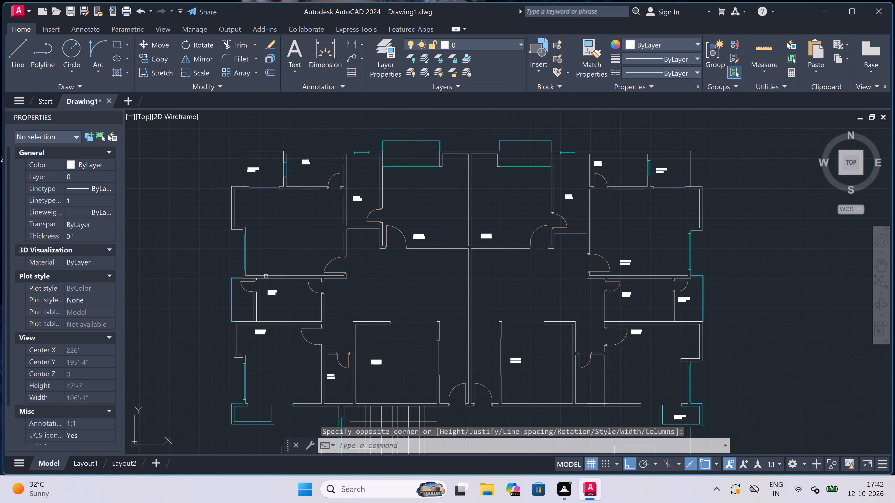
scroll(252, 251, "up", 4)
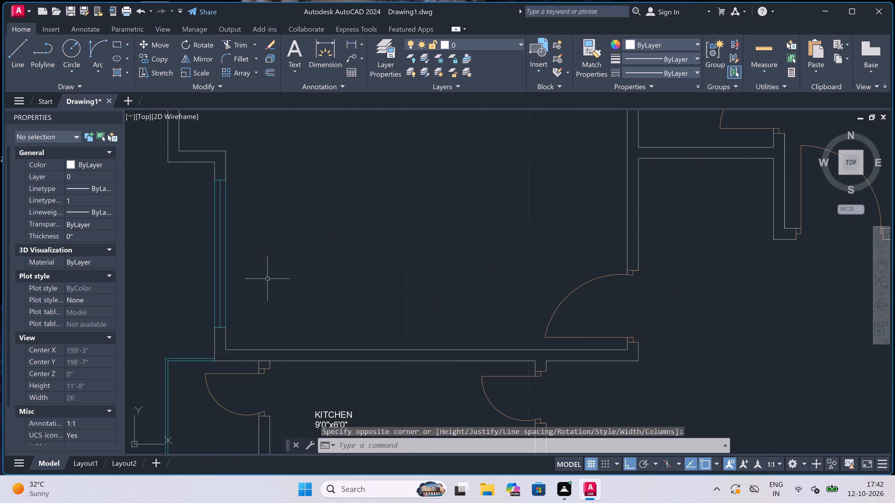
key("space")
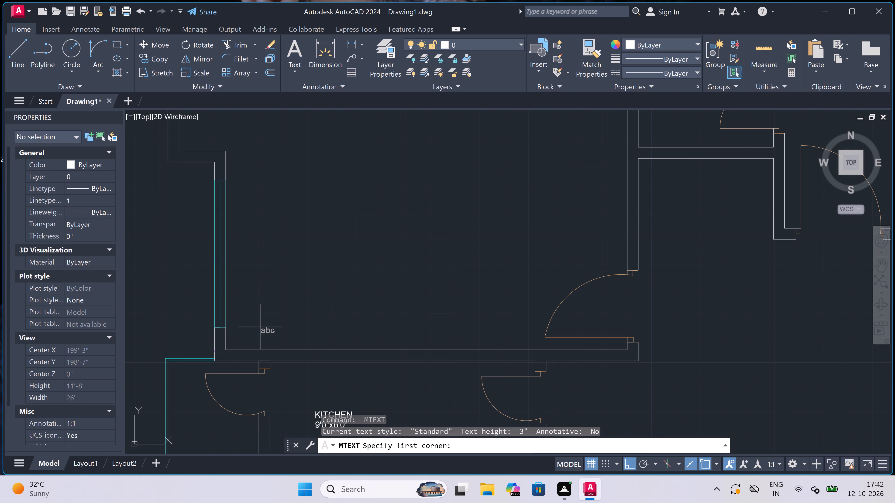
left_click_drag(262, 321, 266, 320)
left_click(790, 319)
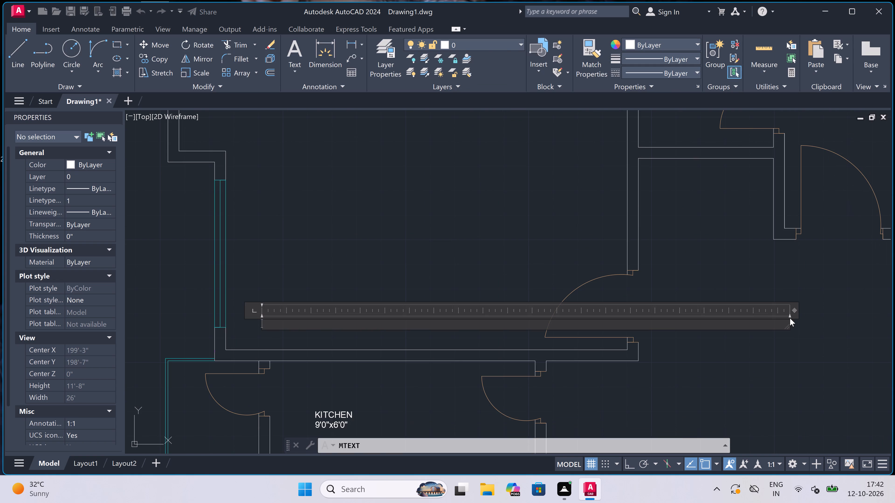
type("BEDR")
type("OOM")
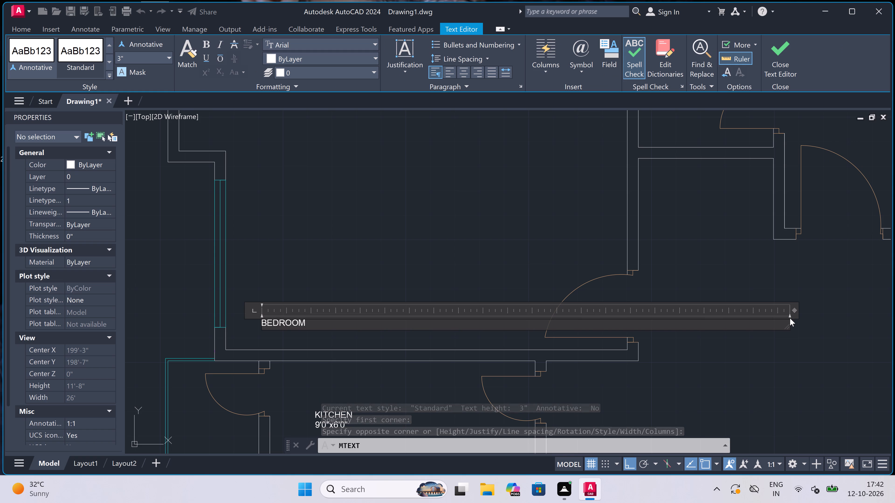
key("Return")
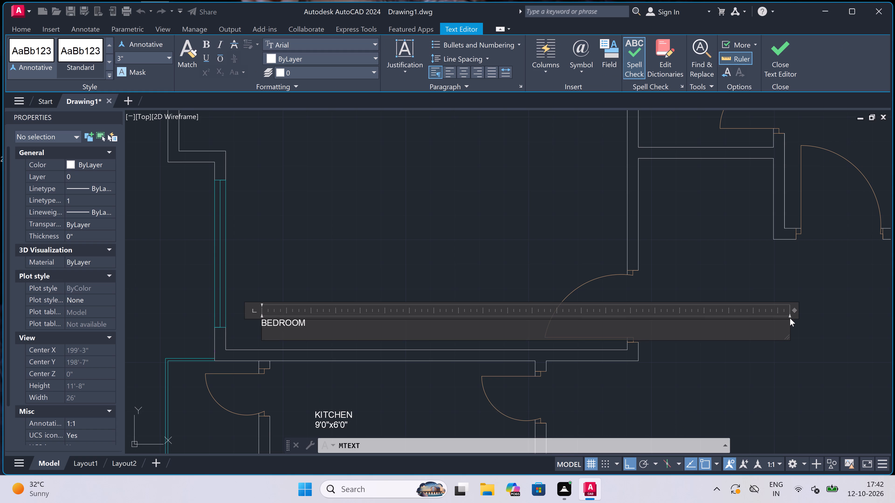
key("1")
scroll(282, 342, "down", 4)
scroll(282, 342, "up", 2)
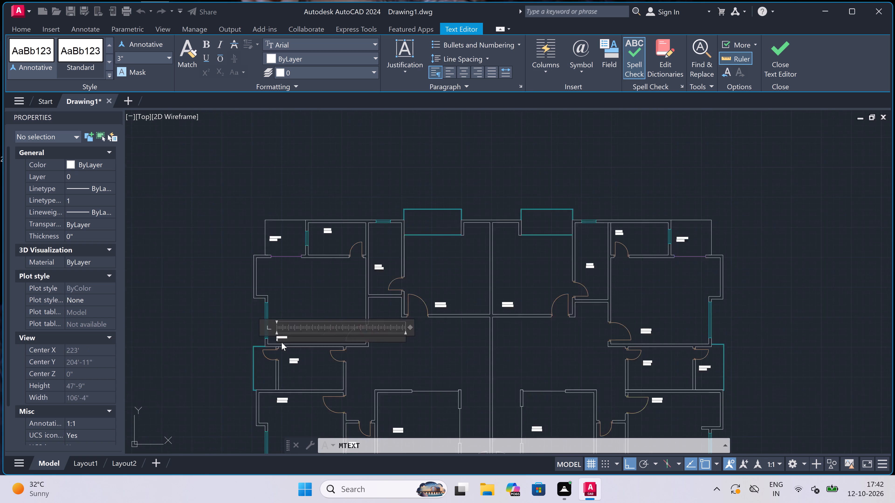
scroll(282, 342, "up", 1)
scroll(263, 348, "up", 3)
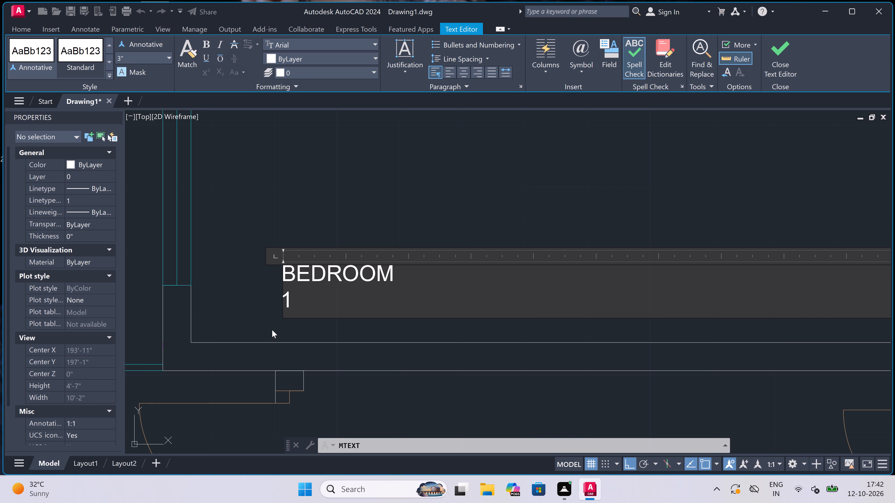
type("0'7")
key("BackSpace")
key("6")
type("\"x")
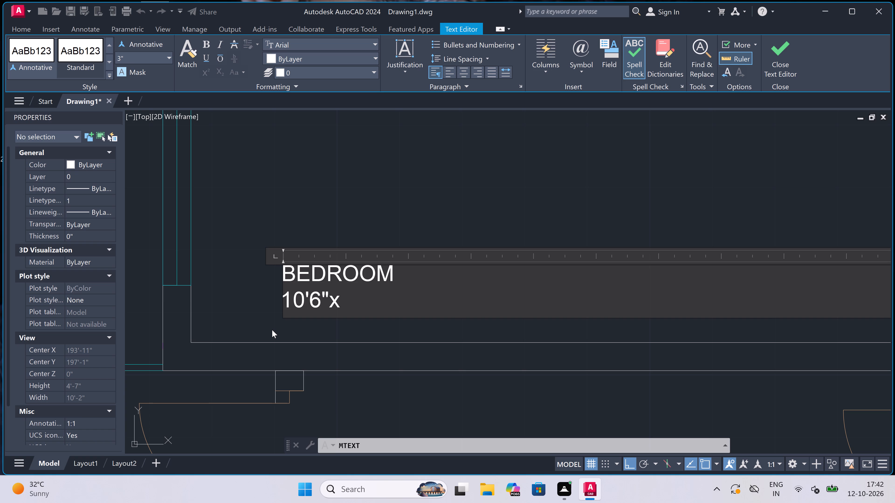
type("12;")
key("BackSpace")
type("'0\"")
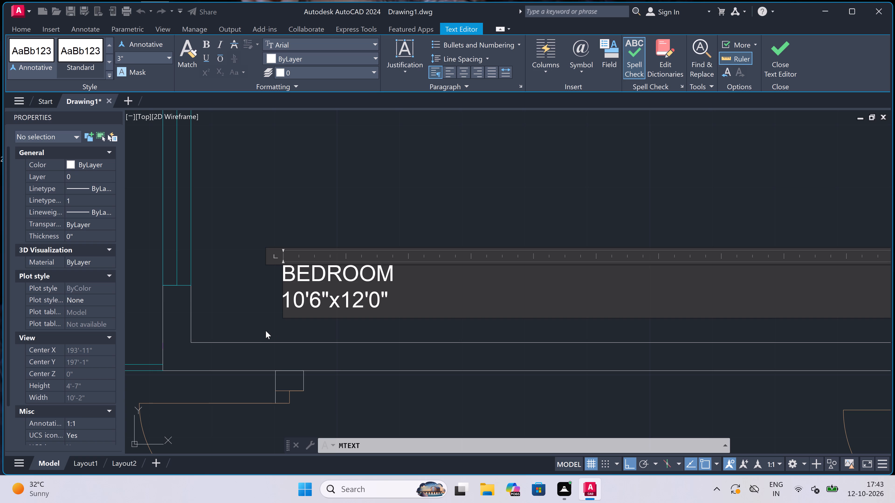
scroll(259, 327, "down", 1)
left_click(256, 323)
Add a two-line multiline text label reading DINING and 15'10"x10'5" in the upper-left unit's open area between the 11'11"x11'0" bedroom and the drawing room.
scroll(261, 303, "down", 2)
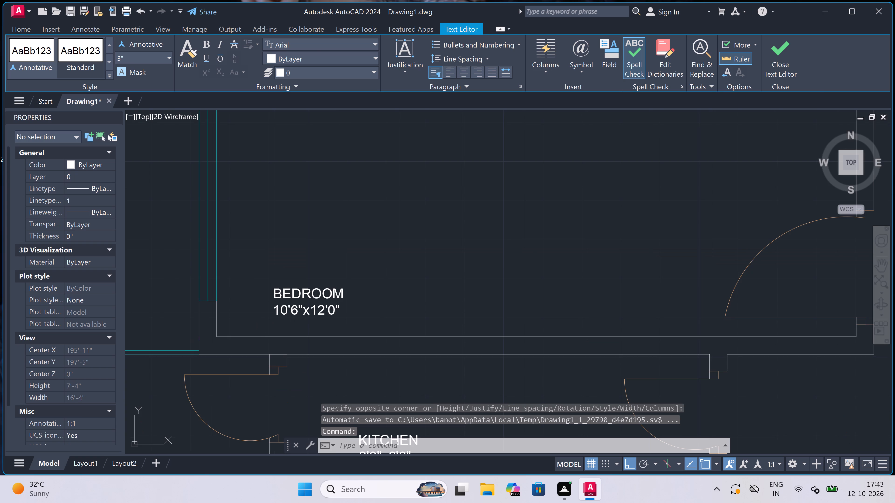
scroll(261, 303, "down", 8)
scroll(321, 313, "up", 2)
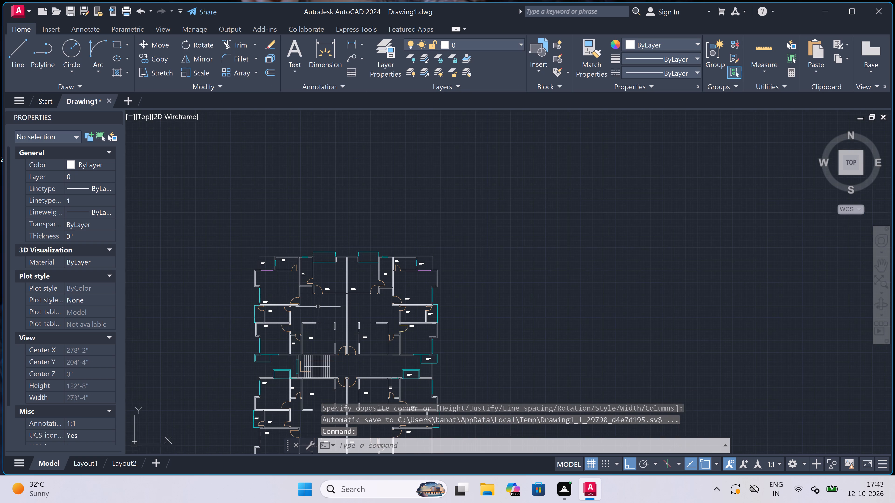
scroll(321, 311, "up", 1)
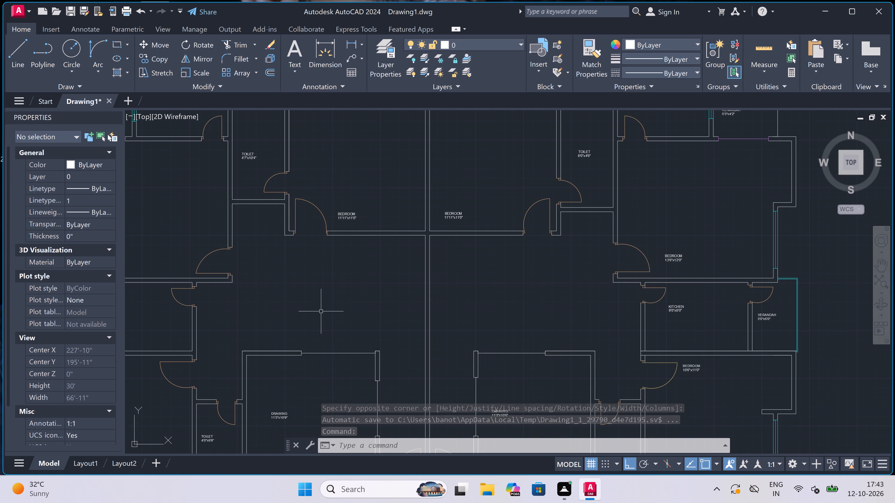
scroll(324, 301, "up", 1)
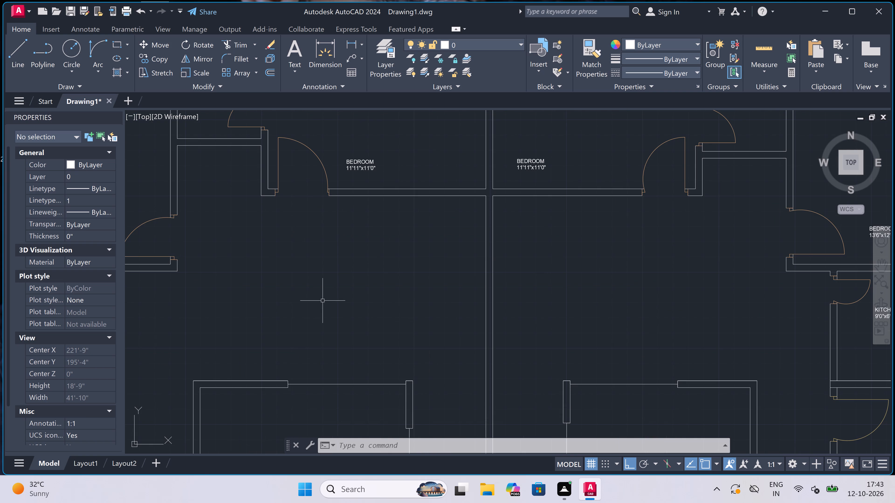
key("space")
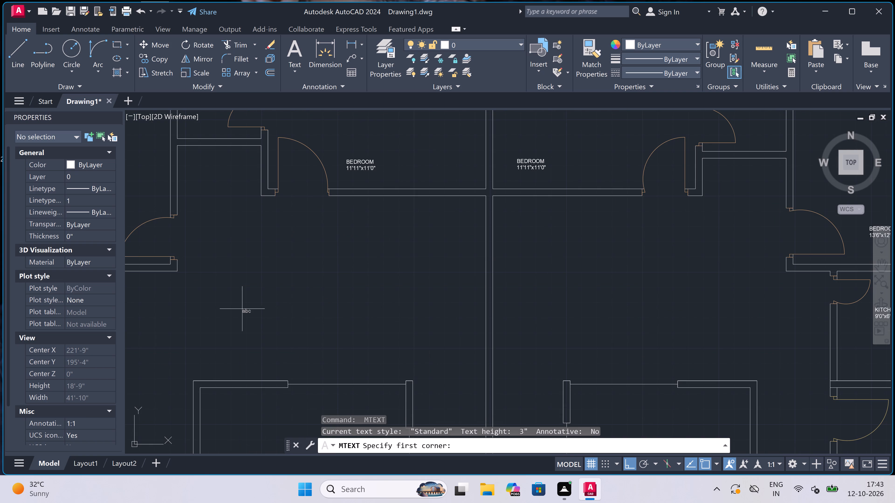
left_click(242, 309)
left_click(709, 323)
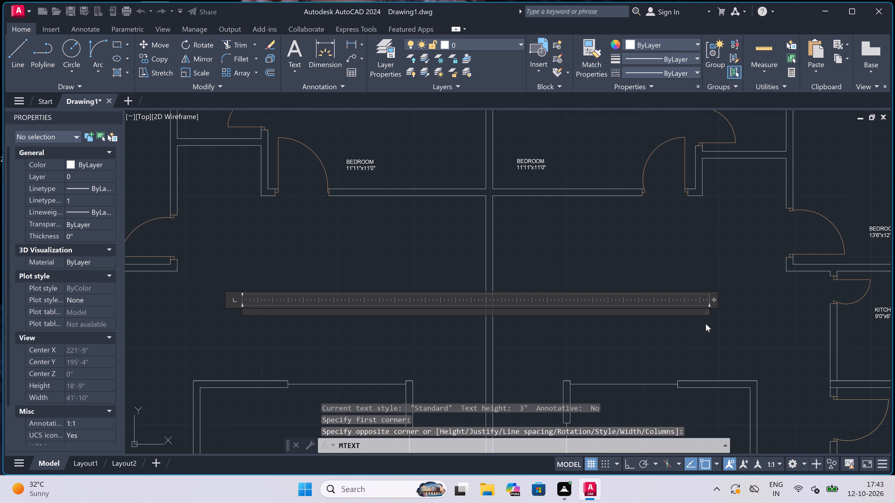
key("d")
type("INI")
key("n")
key("g")
key("Return")
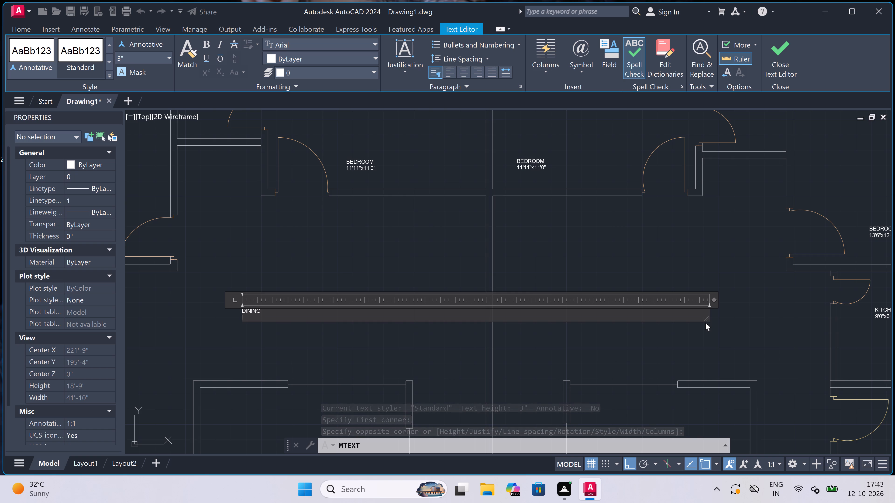
type("15'10")
type("\"z")
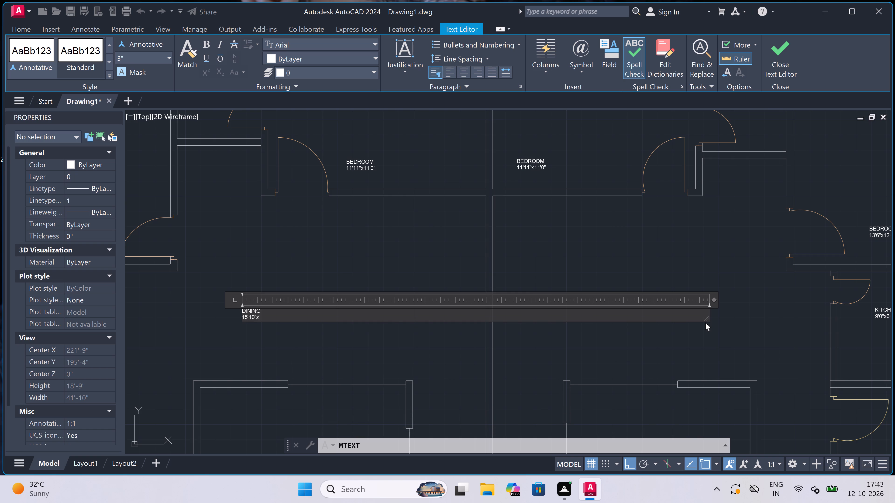
key("BackSpace")
key("x")
type("10'5\"")
left_click(327, 360)
Add a two-line multiline text label reading DINING and 15'10"x10'5" in the upper-right unit's open area between the 11'11"x11'0" bedroom and the drawing room.
scroll(306, 330, "down", 4)
scroll(352, 336, "up", 2)
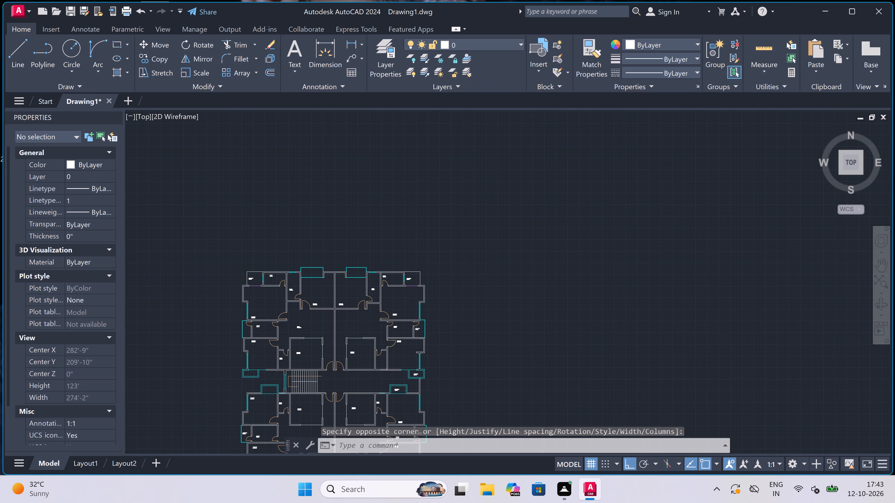
scroll(352, 336, "up", 1)
key("space")
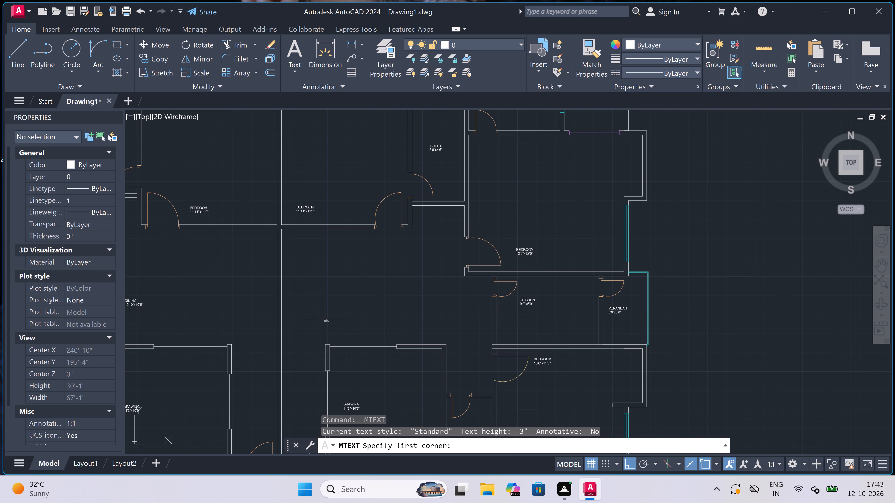
left_click(314, 293)
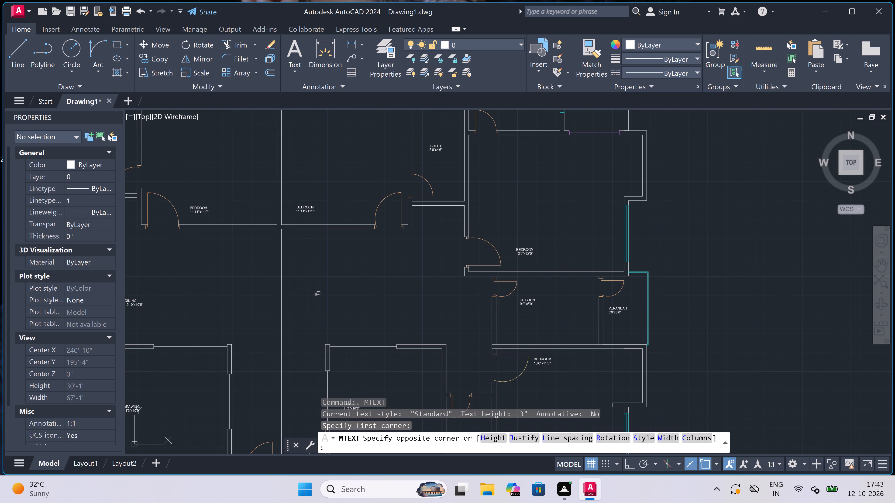
left_click(543, 296)
scroll(304, 302, "up", 1)
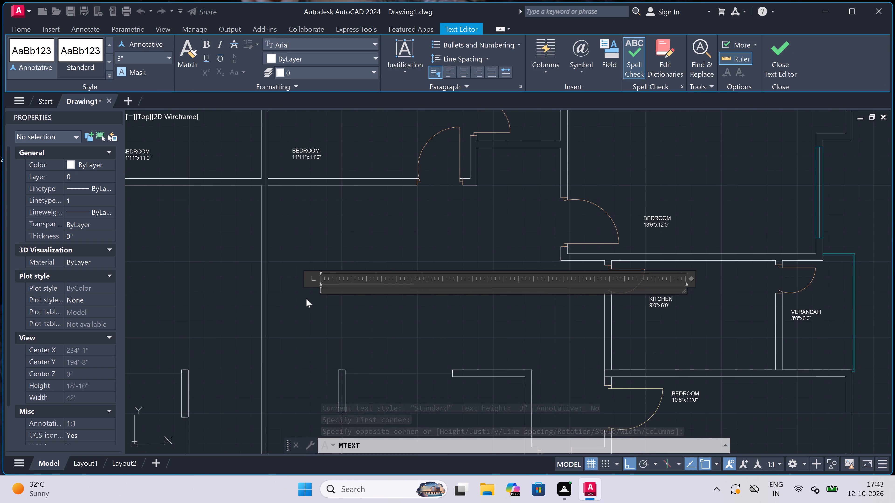
type("DINING")
key("Return")
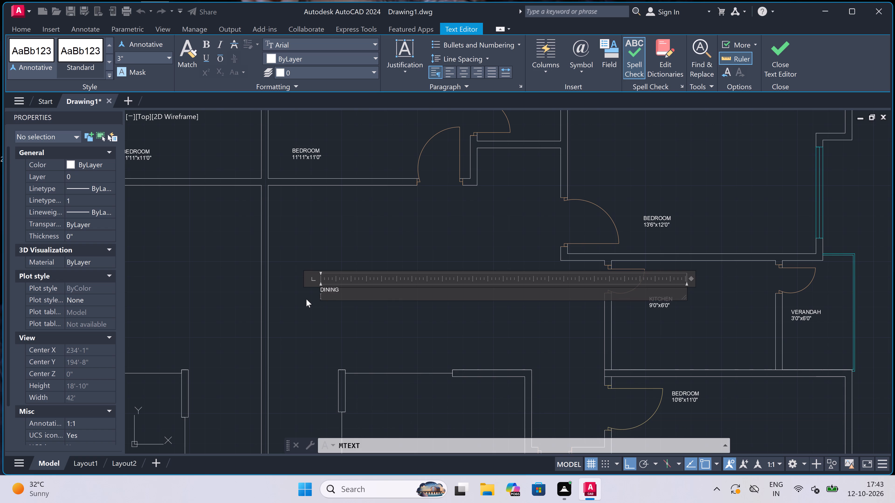
key("1")
type("5'")
key("0")
key("BackSpace")
key("1")
key("0")
scroll(338, 305, "up", 3)
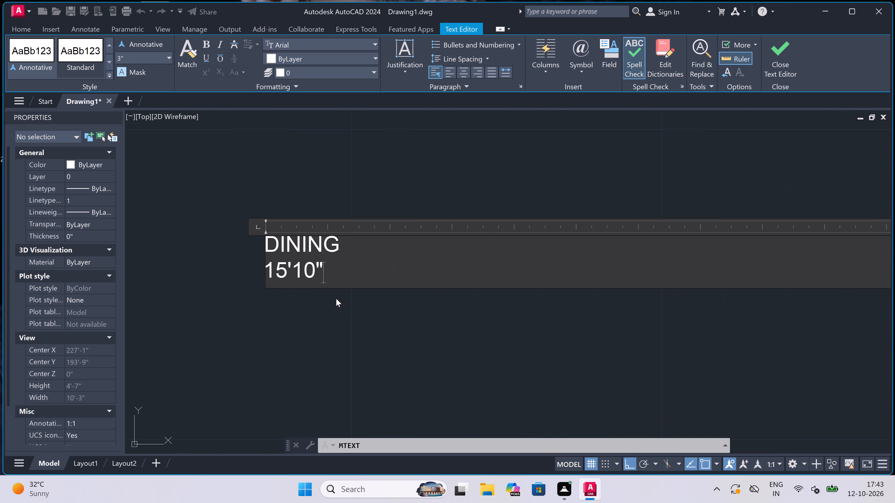
key("x")
type("10'5")
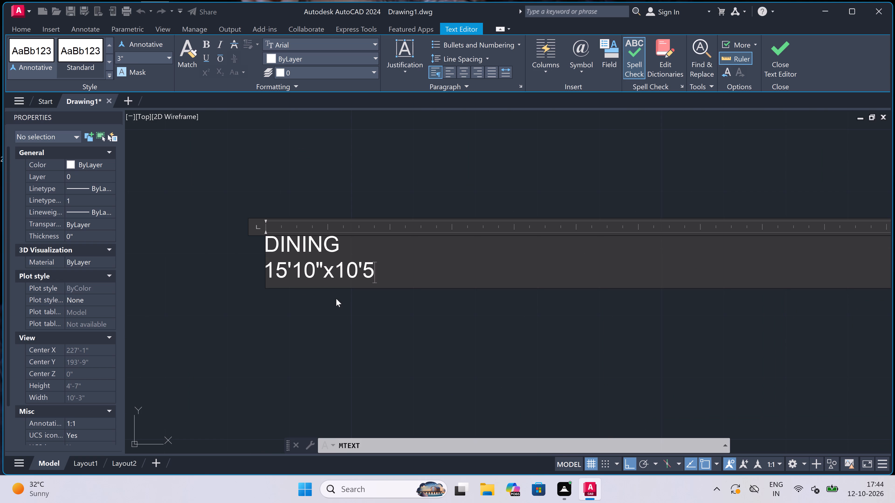
key("shift+quotedbl")
left_click_drag(276, 330, 284, 332)
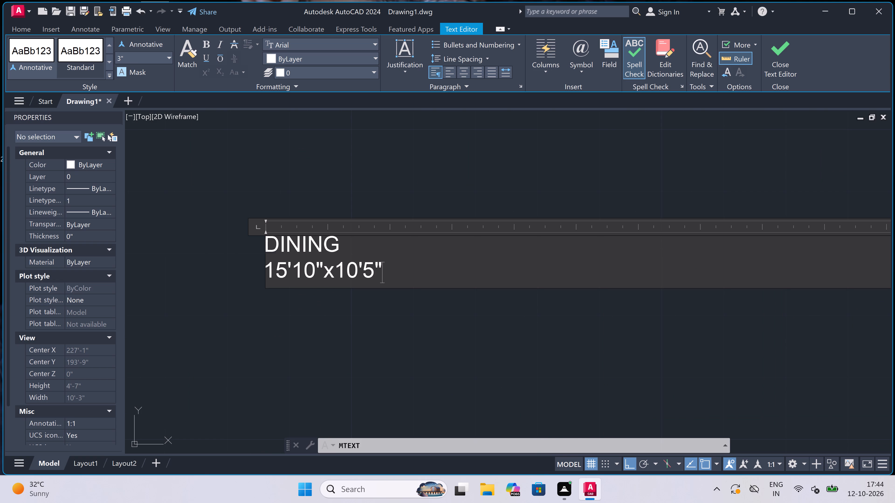
scroll(315, 281, "down", 8)
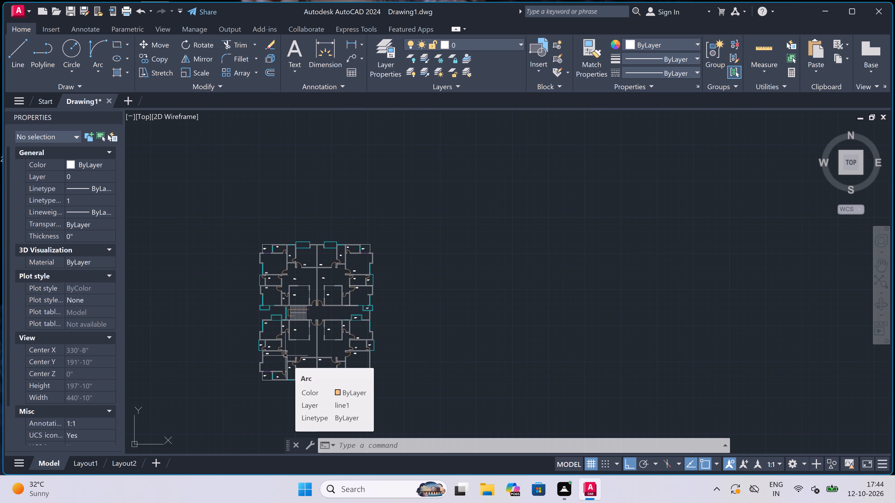
scroll(285, 356, "up", 2)
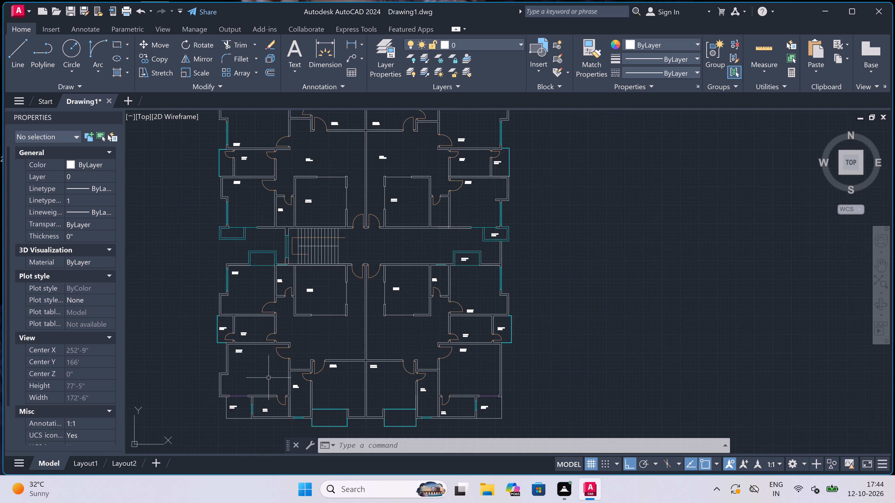
Add a two-line multiline text label reading DINING and 15'10"x10'5" in the lower-left unit's open area between the drawing room and the 11'11"x11'0" bedroom.
scroll(262, 382, "up", 2)
scroll(282, 305, "down", 2)
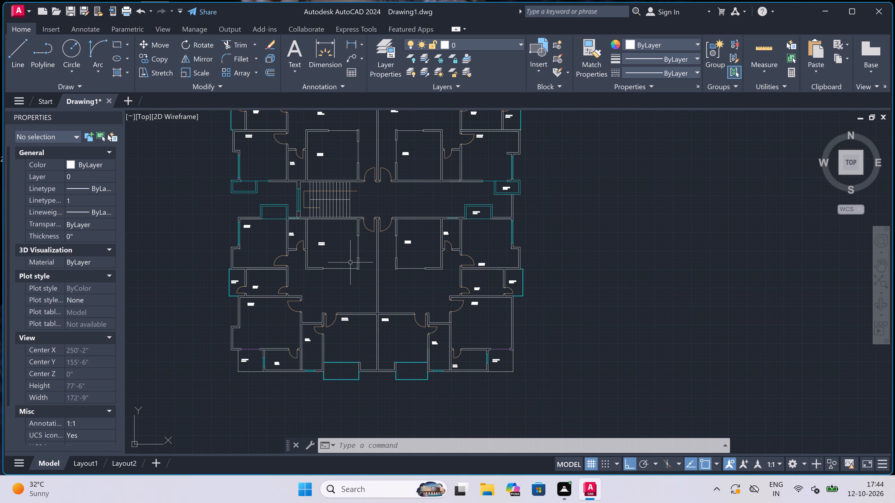
scroll(350, 262, "up", 3)
key("space")
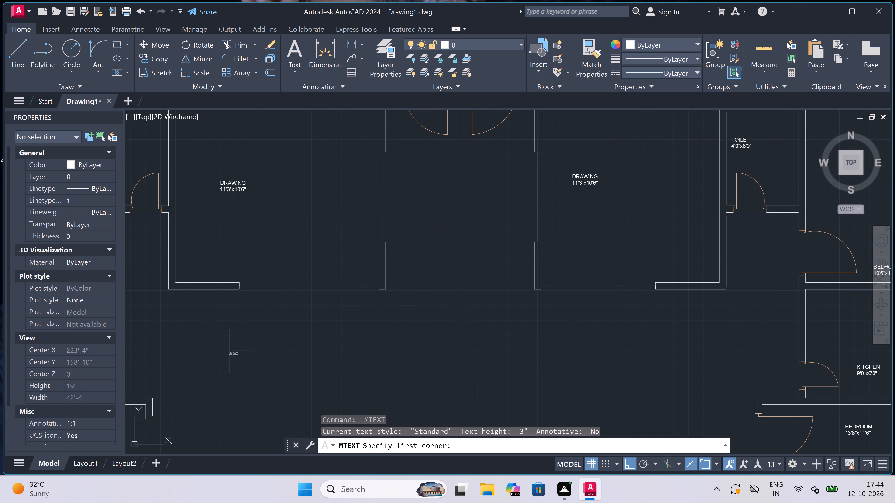
left_click(222, 352)
left_click(592, 360)
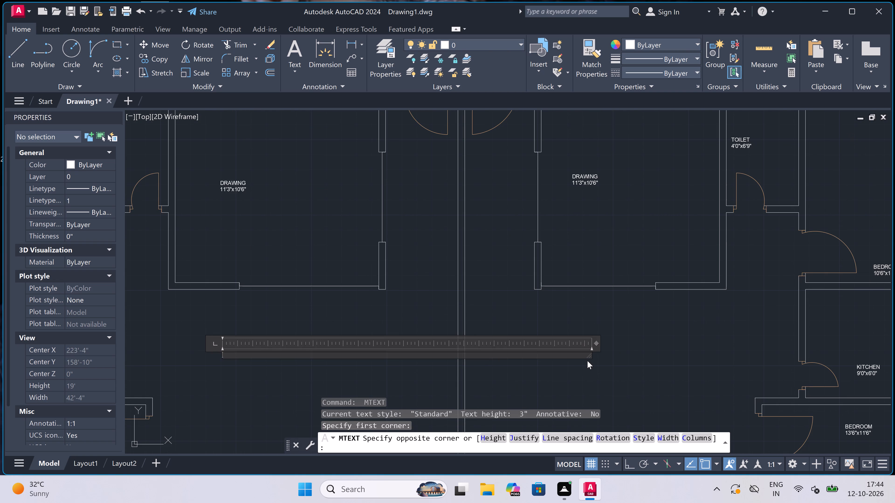
type("DII")
key("BackSpace")
key("BackSpace")
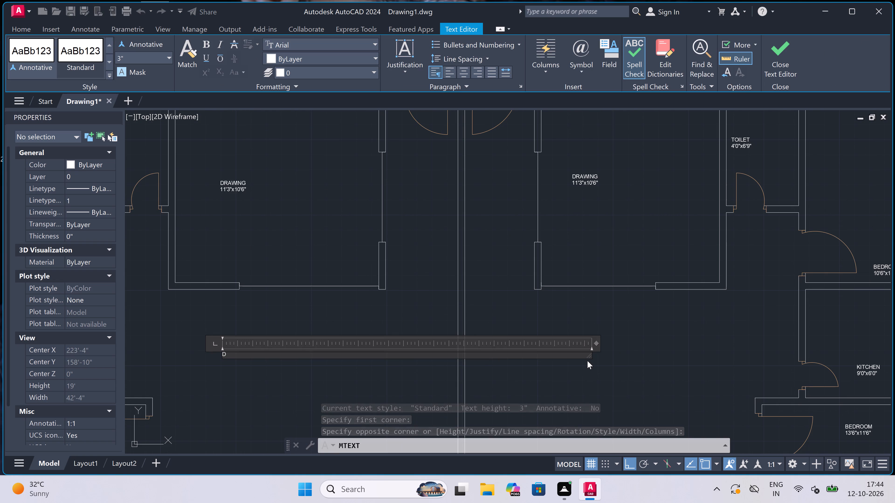
type("INIG")
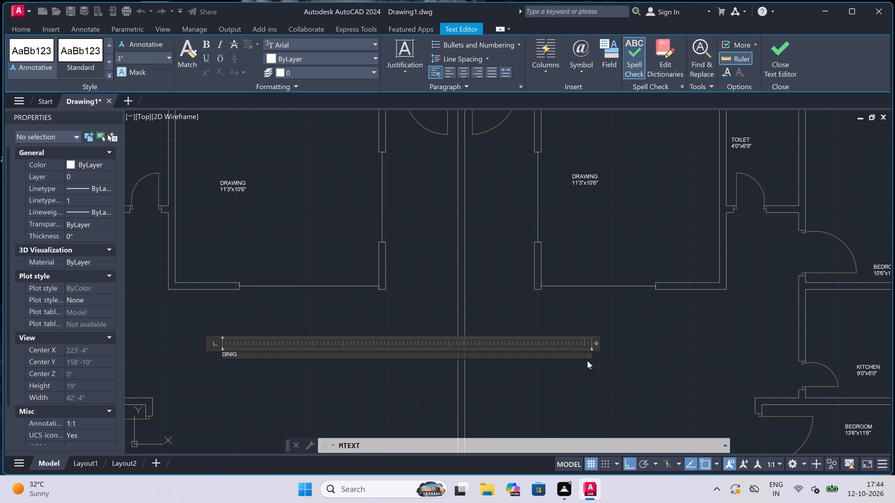
scroll(161, 372, "up", 1)
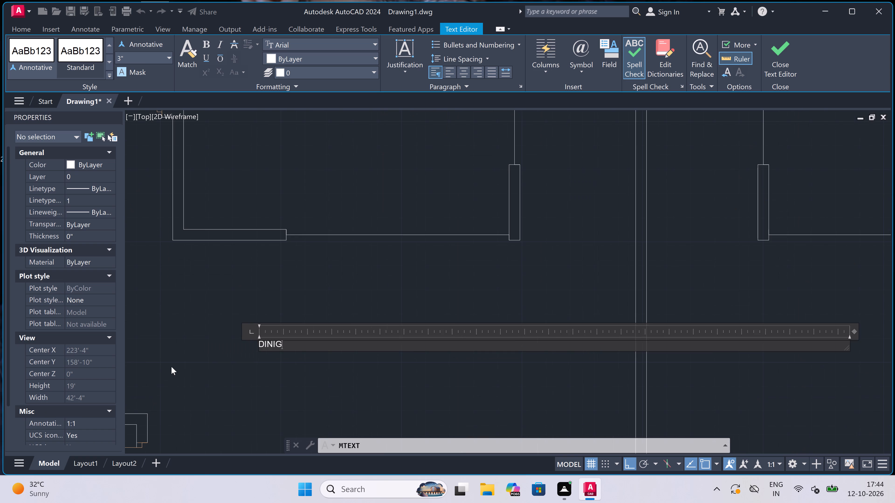
scroll(276, 362, "up", 1)
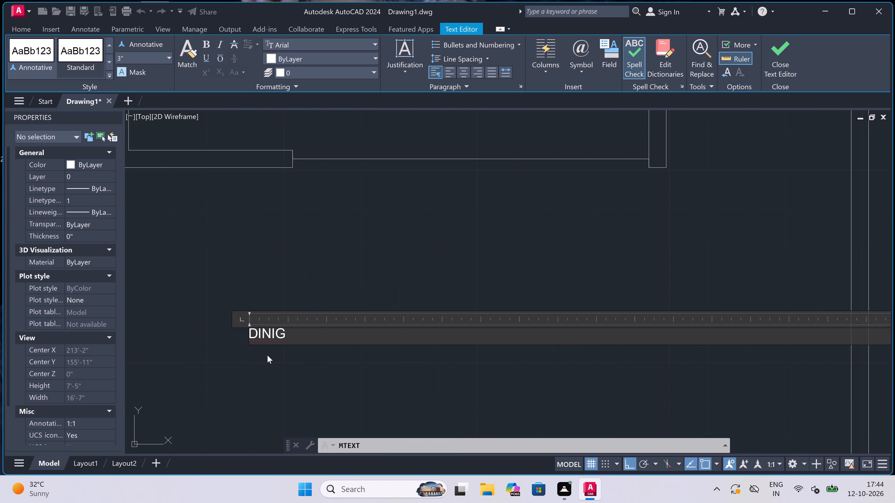
key("BackSpace")
type("NG")
key("Return")
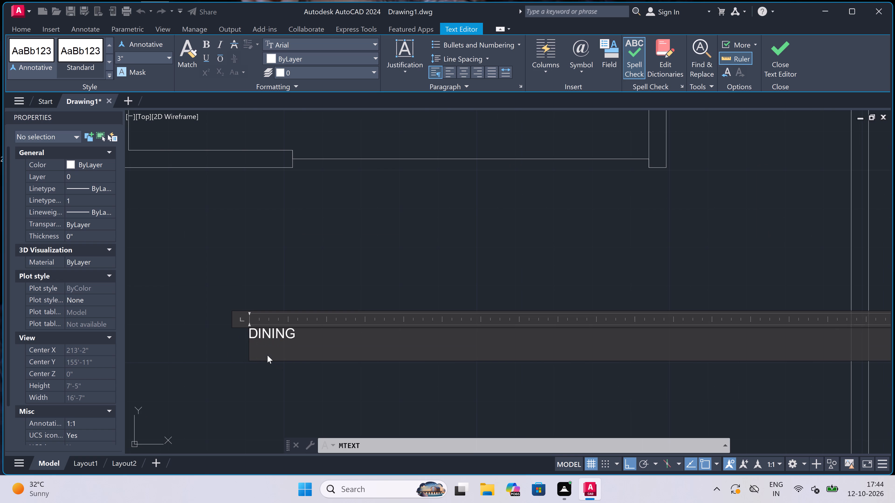
type("15'1")
key("0")
key("shift+quotedbl")
key("x")
type("10'5")
key("shift+quotedbl")
left_click(245, 385)
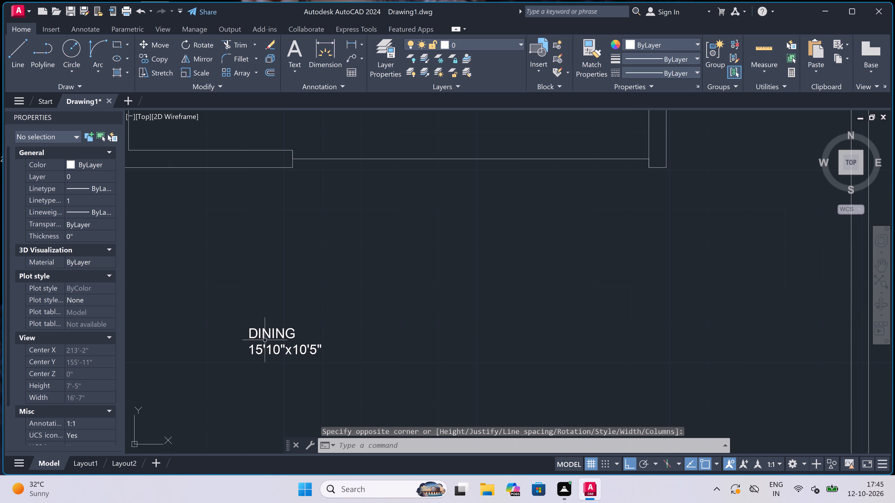
Copy the lower-left unit's DINING label horizontally into the lower-right unit's open area below the drawing room.
left_click(260, 347)
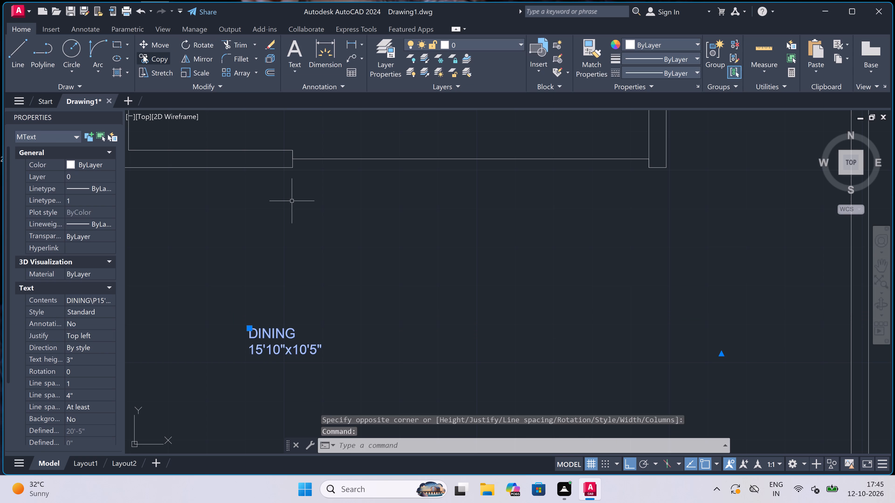
left_click(143, 55)
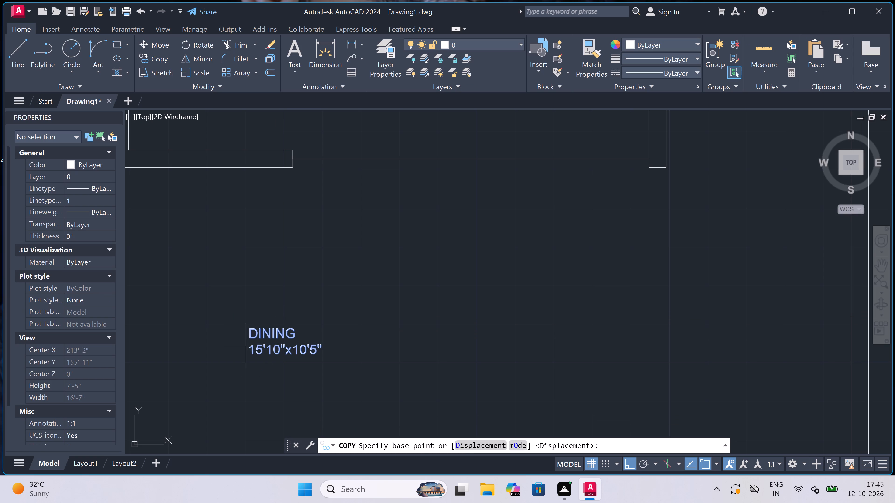
left_click(269, 338)
scroll(170, 323, "down", 3)
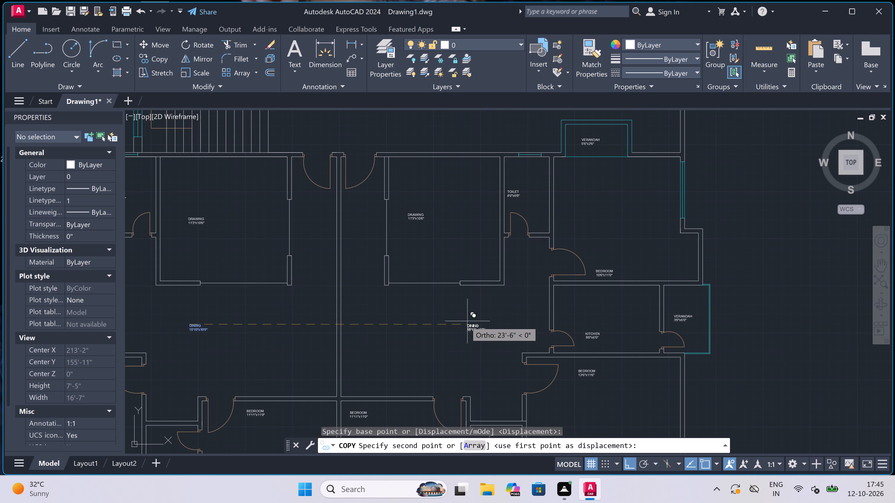
left_click(438, 322)
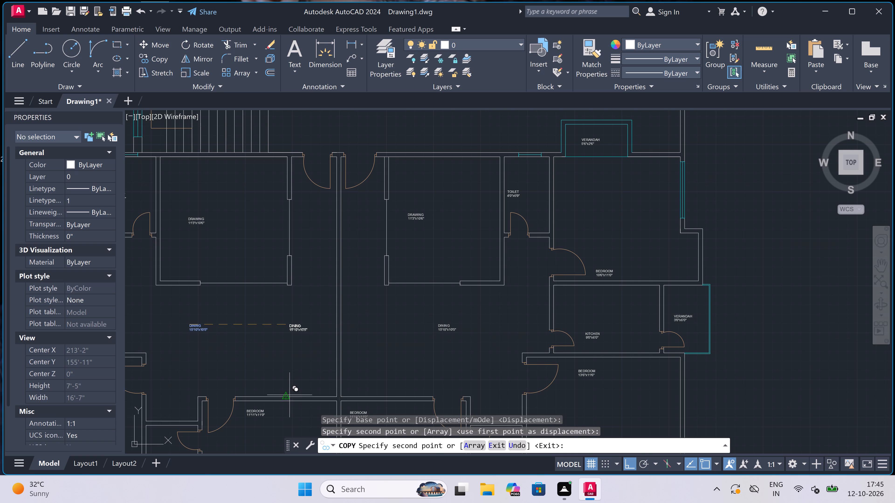
key("Escape")
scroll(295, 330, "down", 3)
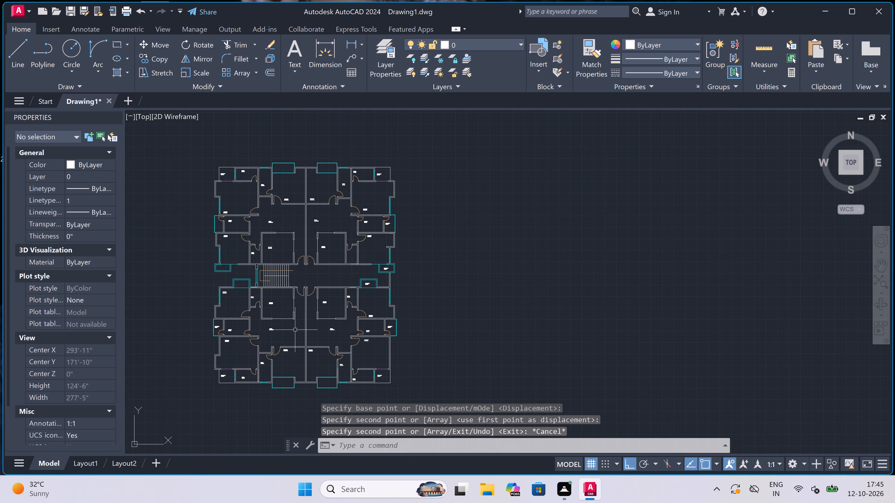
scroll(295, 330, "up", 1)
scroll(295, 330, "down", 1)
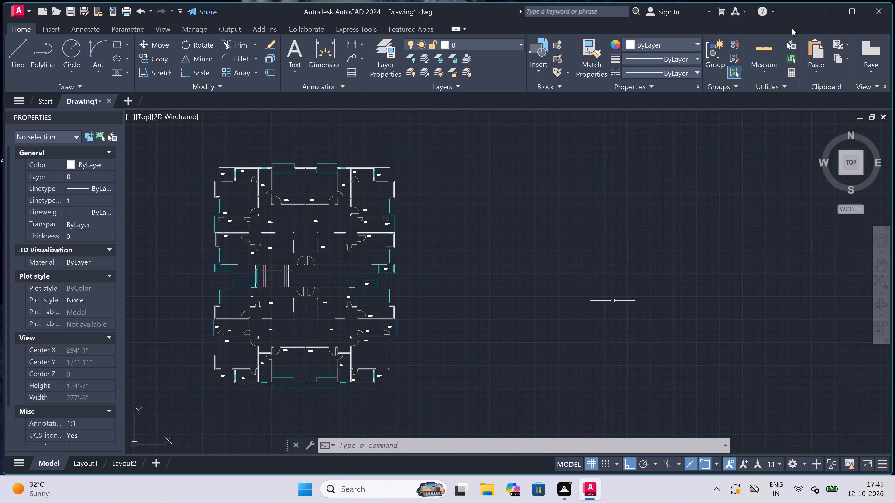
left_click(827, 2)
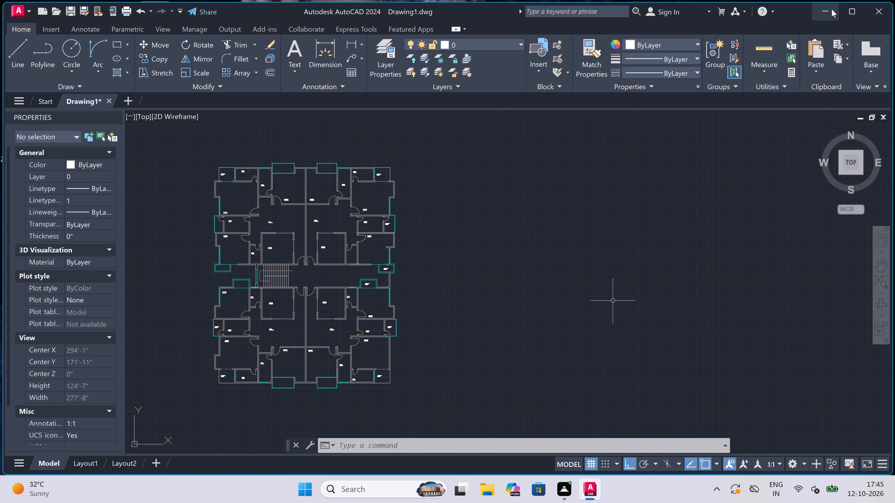
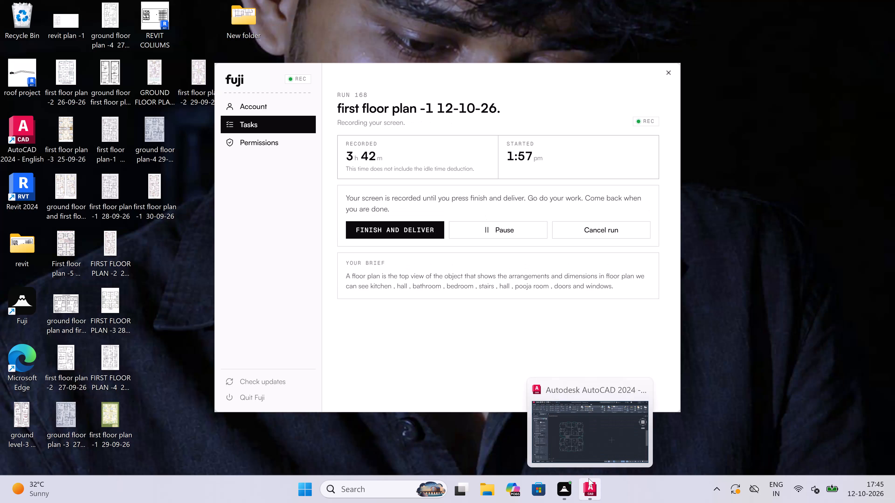
Select all the room labels that match the upper-left unit's BEDROOM label and set their text height to 5".
left_click(579, 431)
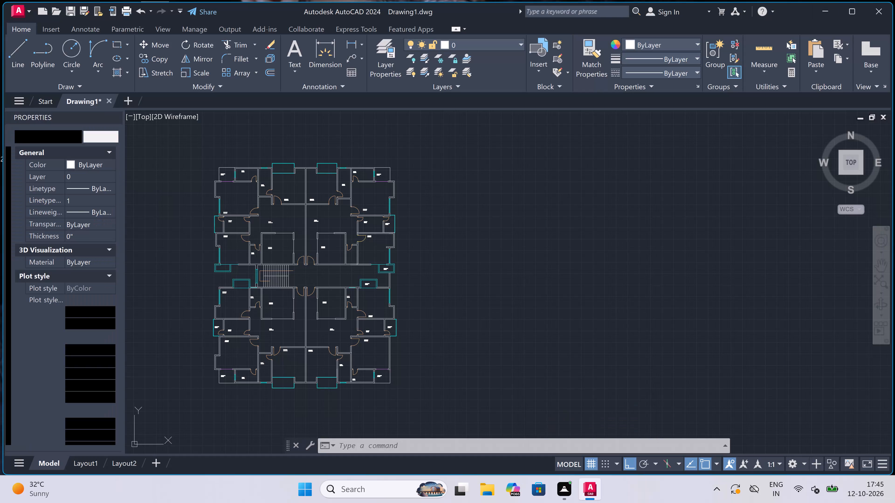
scroll(280, 200, "up", 3)
left_click(304, 197)
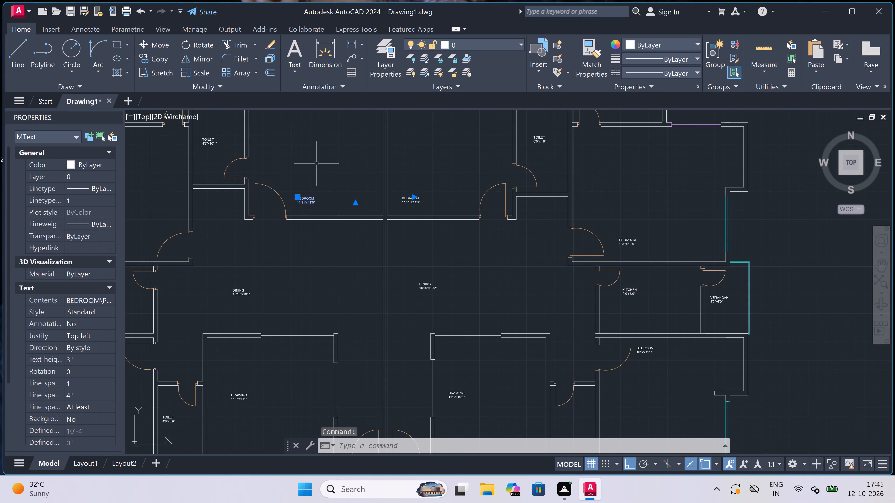
right_click(317, 163)
left_click(361, 365)
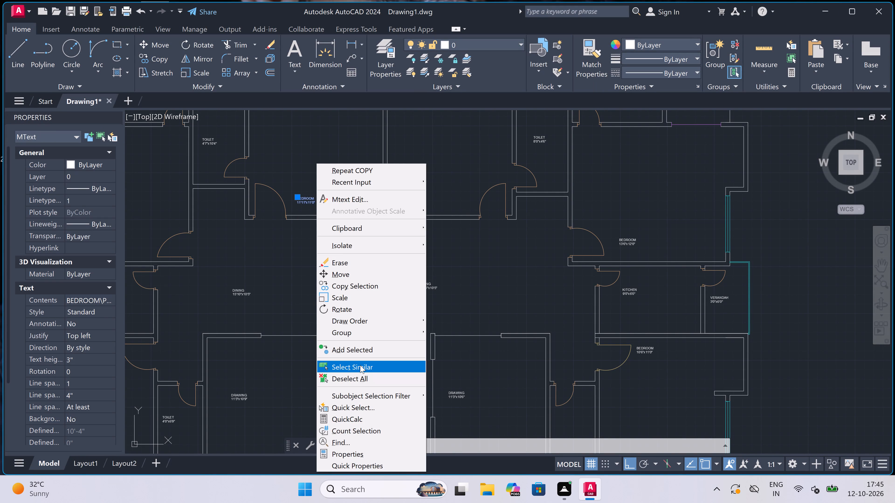
right_click_drag(327, 287, 324, 289)
left_click(352, 269)
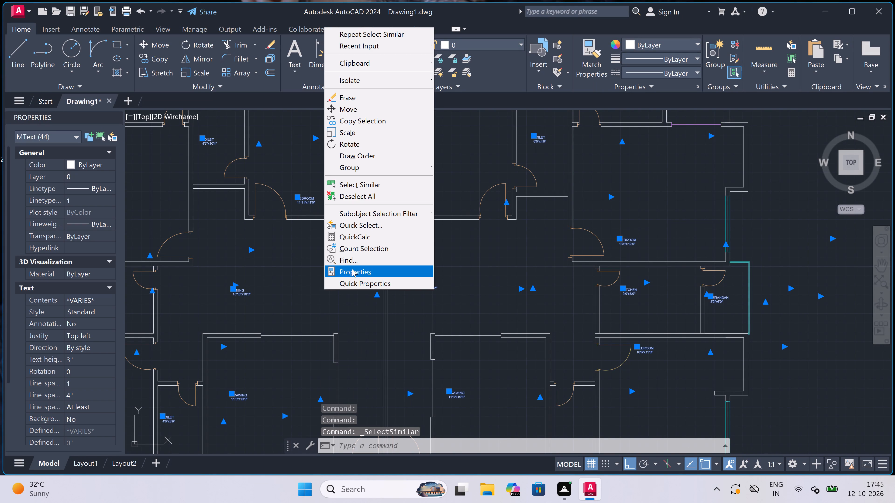
left_click(88, 359)
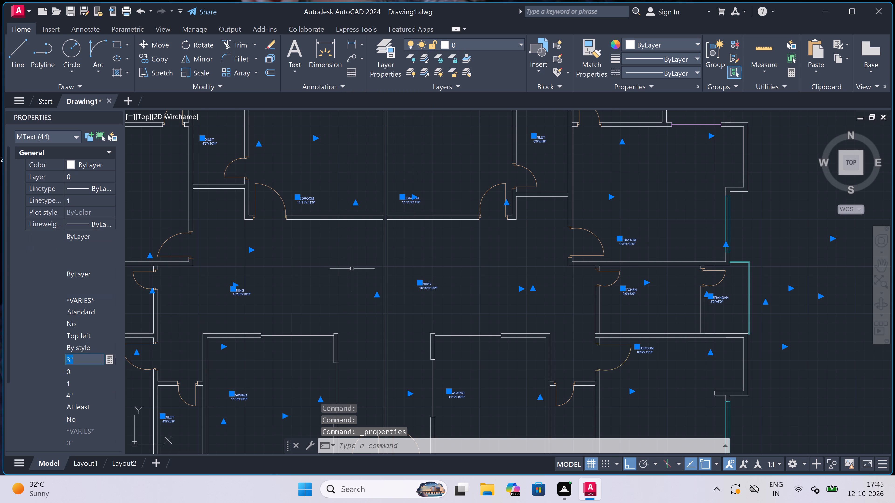
key("BackSpace")
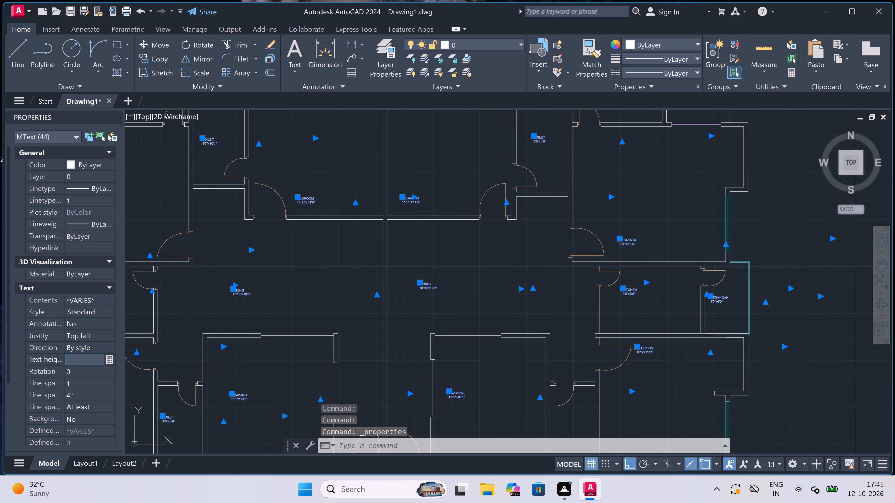
type("5\"")
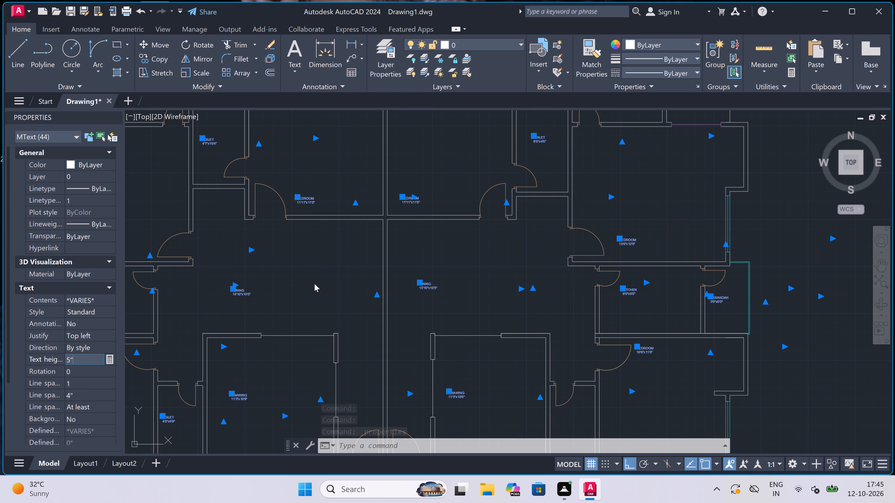
left_click(325, 273)
key("Escape")
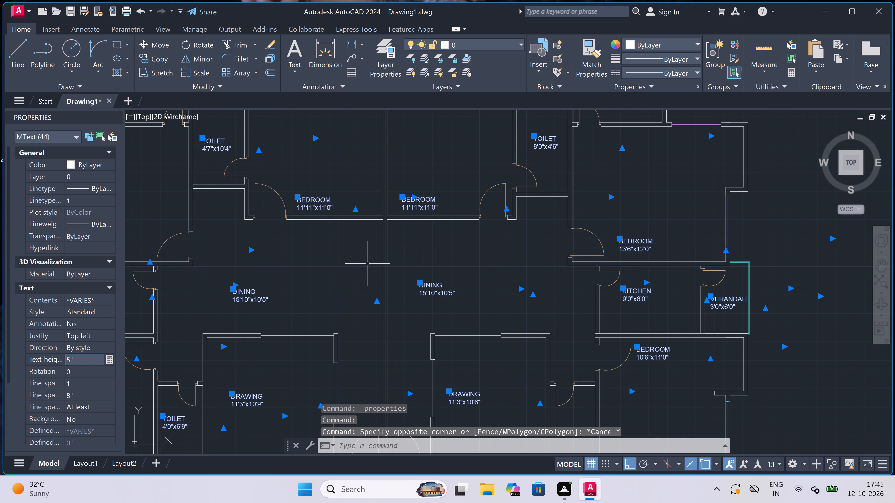
key("Escape")
Draw the upper-left kitchen's L-shaped counter line from its verandah-side wall, about 2' down, across to the opposite wall.
scroll(381, 253, "down", 3)
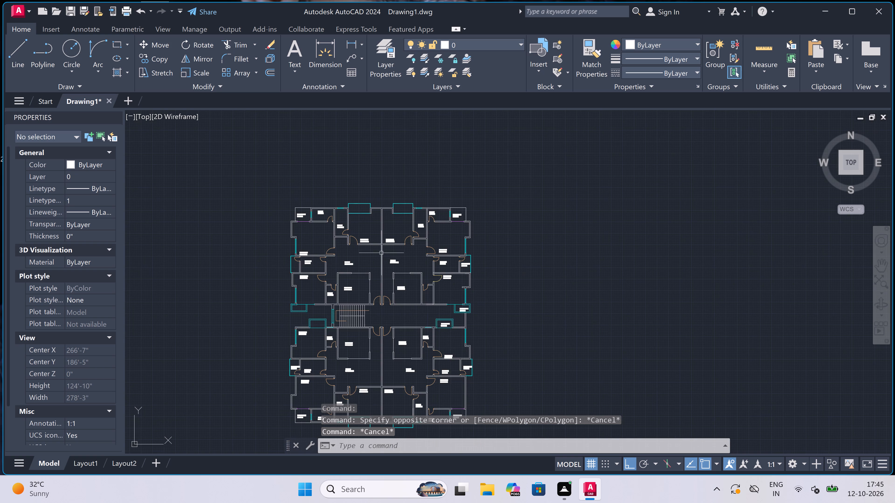
scroll(382, 255, "down", 2)
scroll(368, 249, "up", 4)
scroll(368, 252, "down", 2)
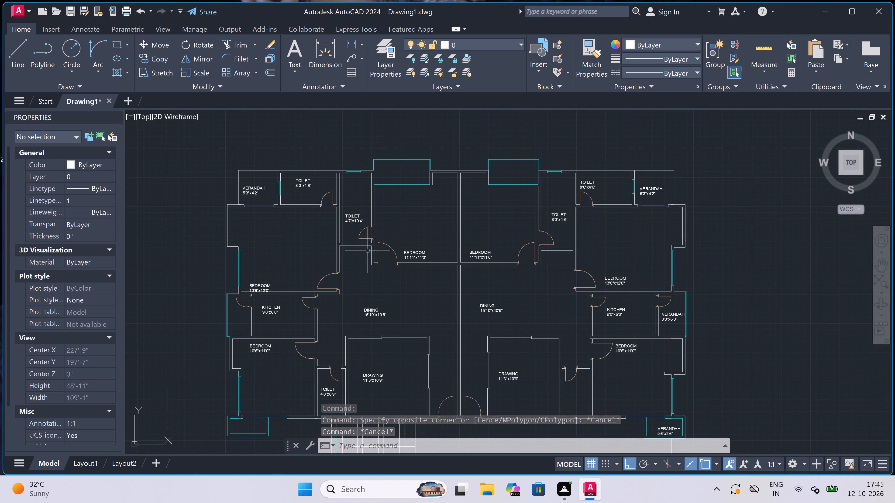
scroll(330, 282, "up", 4)
key("l")
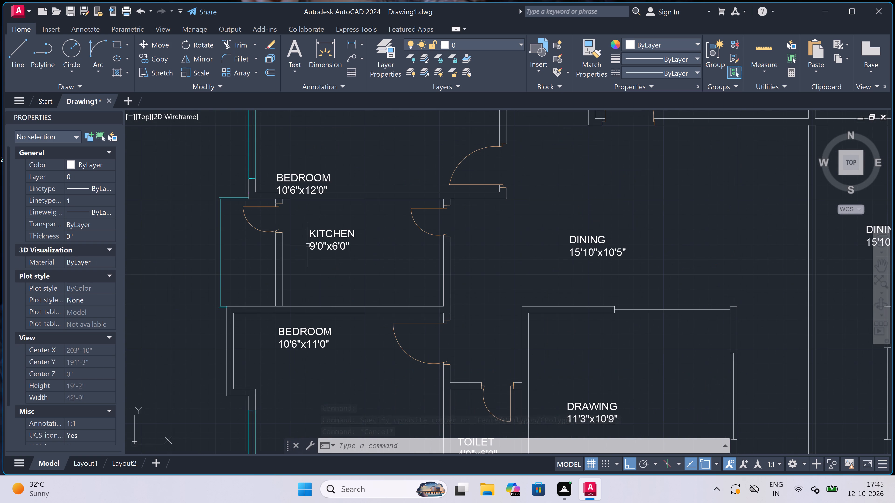
key("space")
scroll(281, 271, "up", 2)
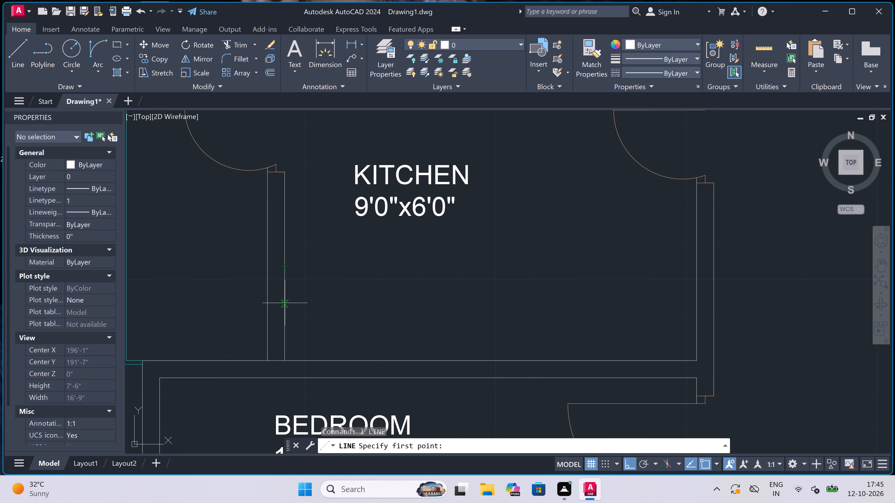
left_click(286, 222)
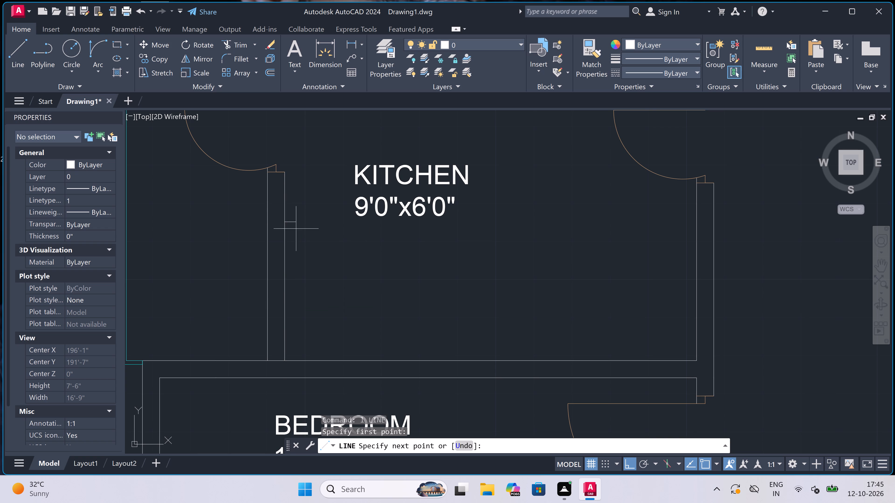
left_click(332, 223)
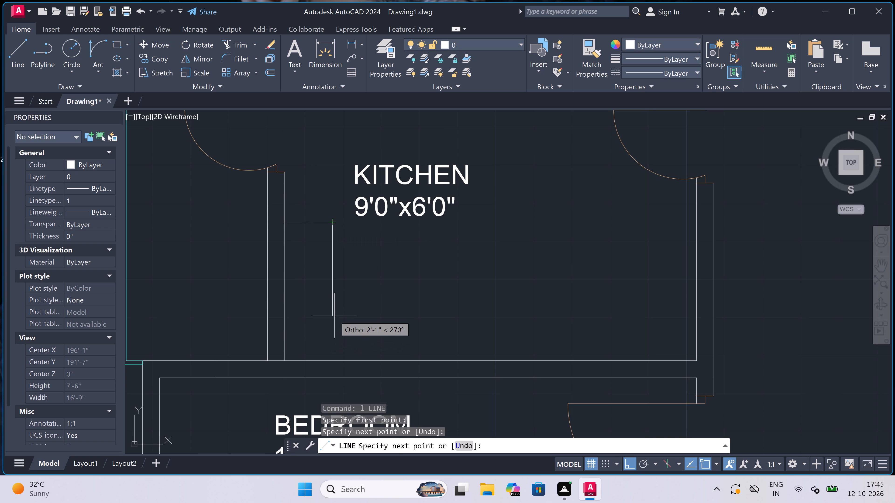
left_click(333, 323)
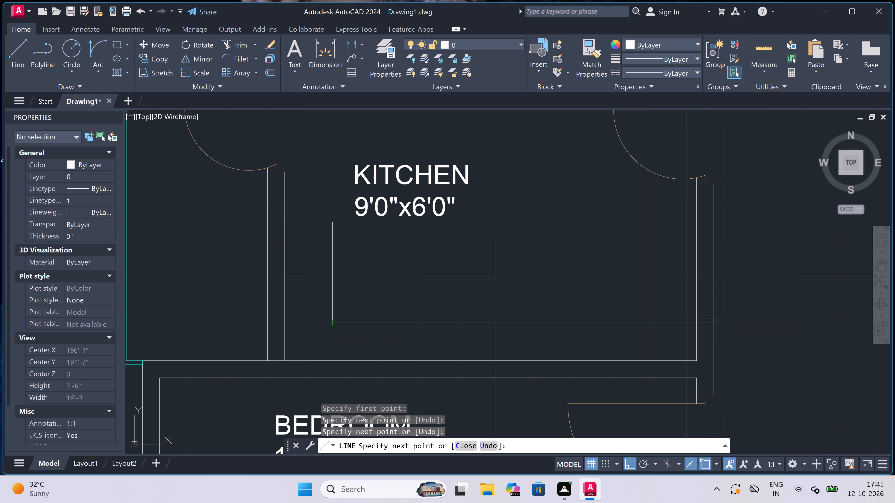
left_click(699, 323)
key("Escape")
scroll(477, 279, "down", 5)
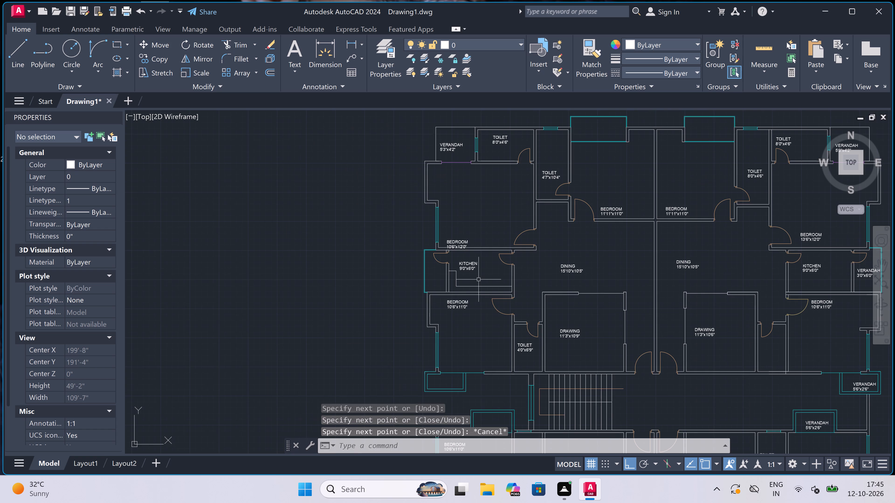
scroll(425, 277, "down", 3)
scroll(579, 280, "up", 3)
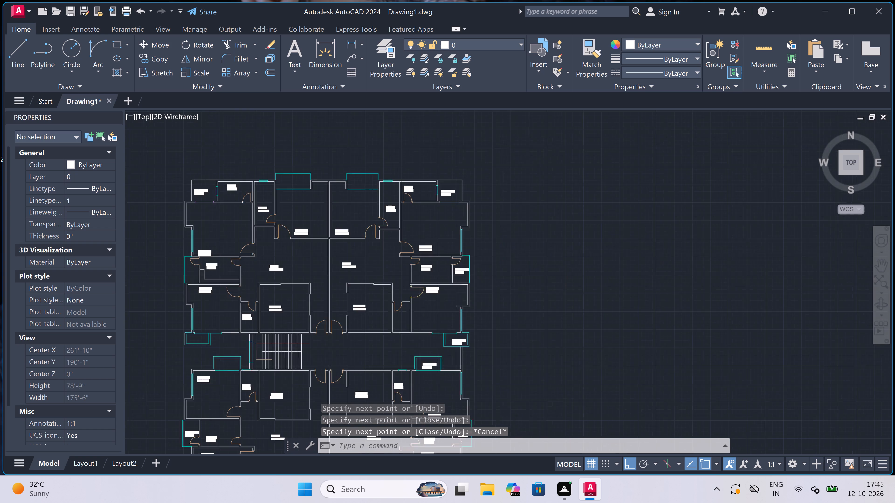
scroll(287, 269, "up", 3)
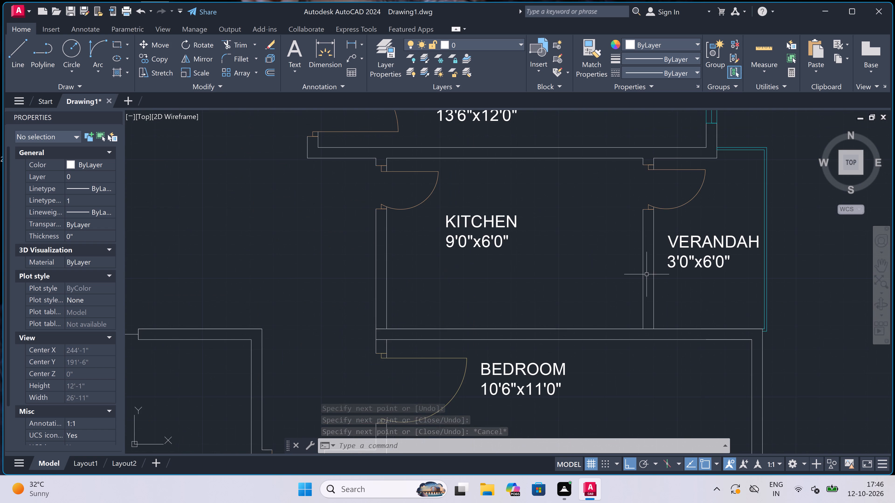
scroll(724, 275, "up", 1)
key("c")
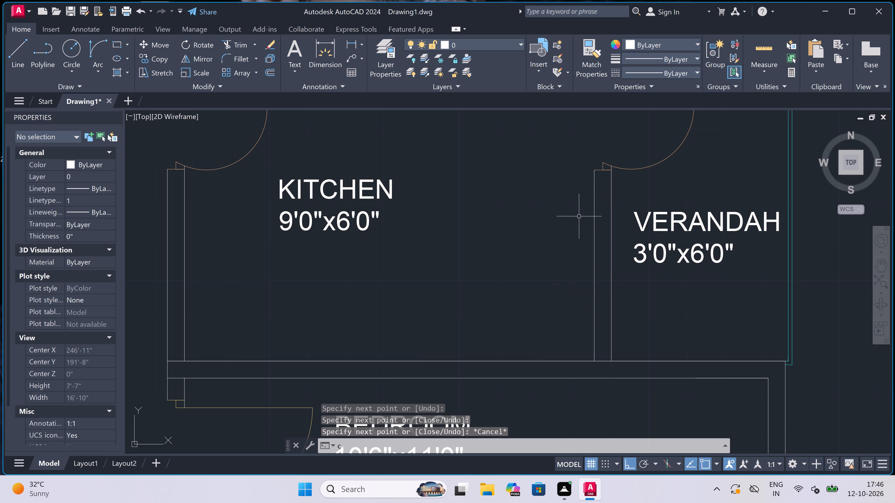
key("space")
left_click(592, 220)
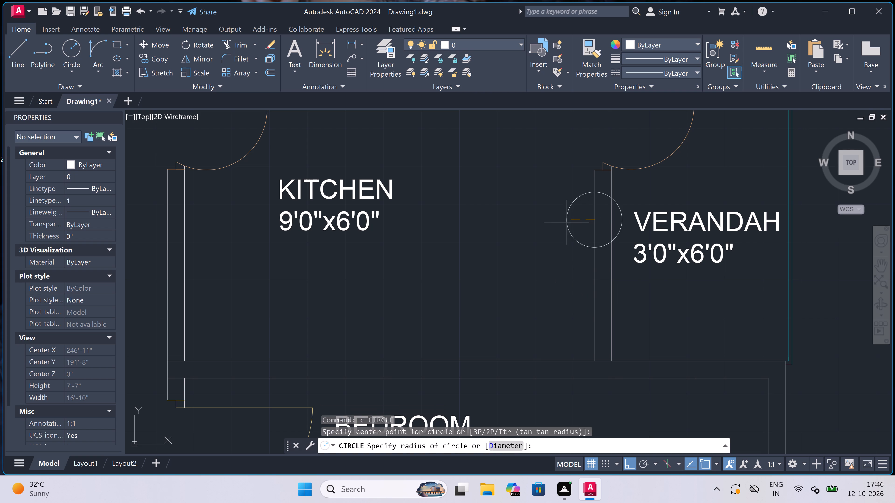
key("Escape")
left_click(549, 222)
Draw the upper-right kitchen's L-shaped counter line: about 11" out from the verandah-side wall, about 2'-3" down, across to the opposite wall.
key("l")
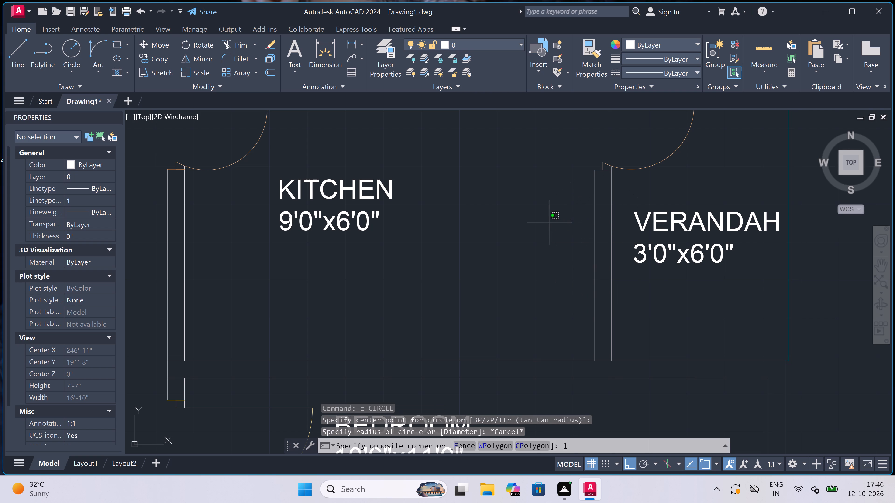
key("space")
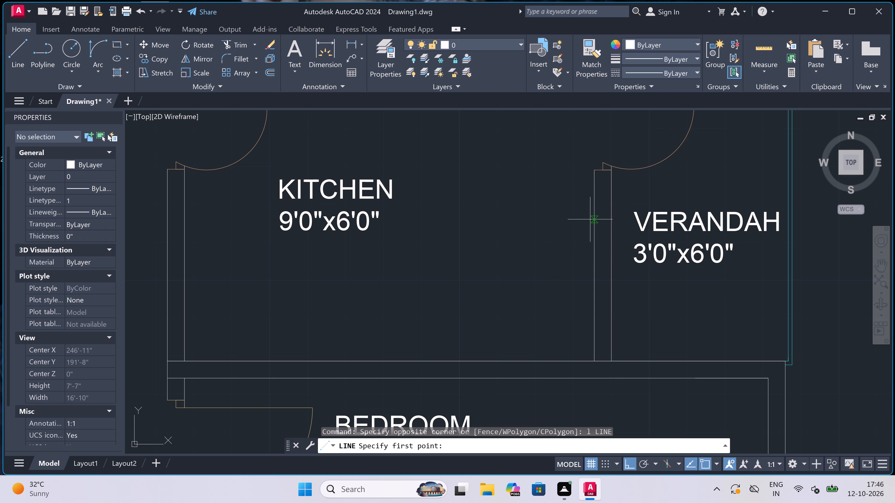
left_click(596, 214)
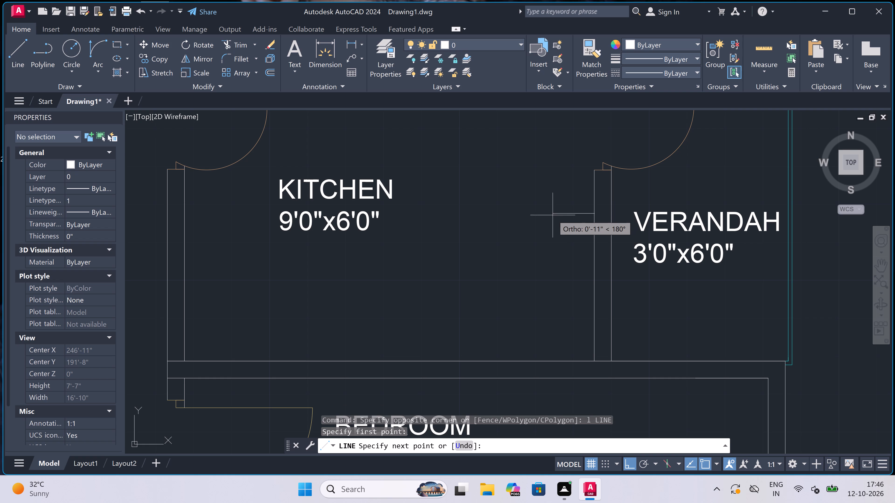
left_click(553, 215)
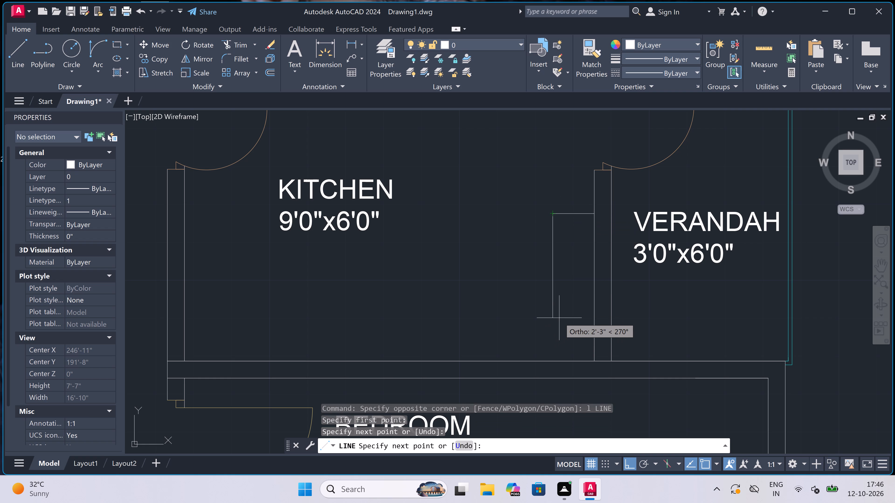
left_click(555, 320)
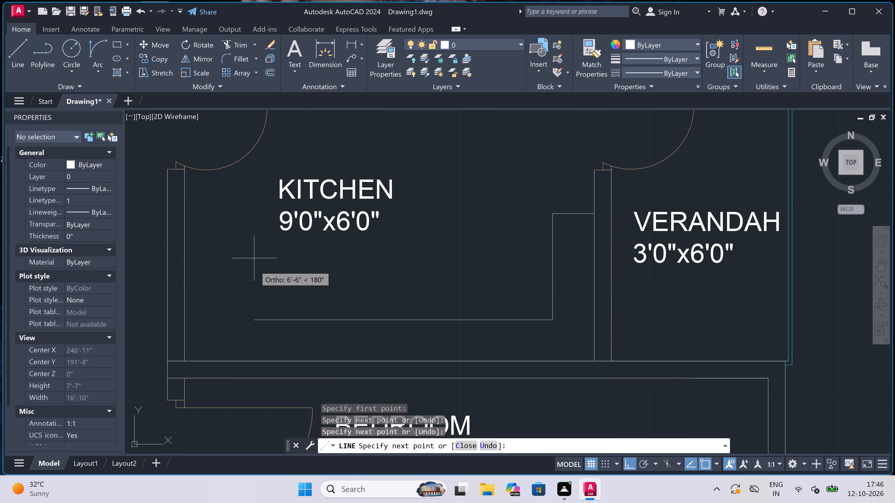
left_click(180, 321)
key("Escape")
Trim the two horizontal line ends crossing the wall thickness at the upper-right kitchen's lower-left corner, above the 10'6"x11'0" bedroom door.
key("t")
key("r")
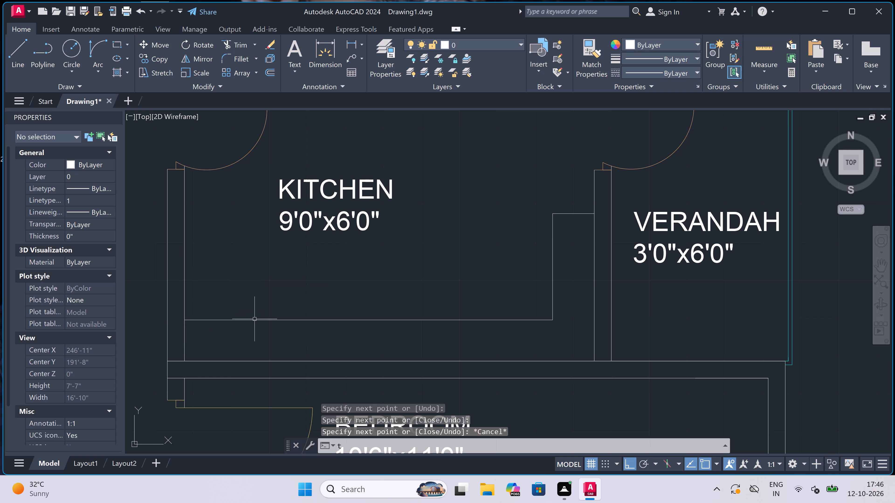
key("space")
scroll(170, 371, "up", 3)
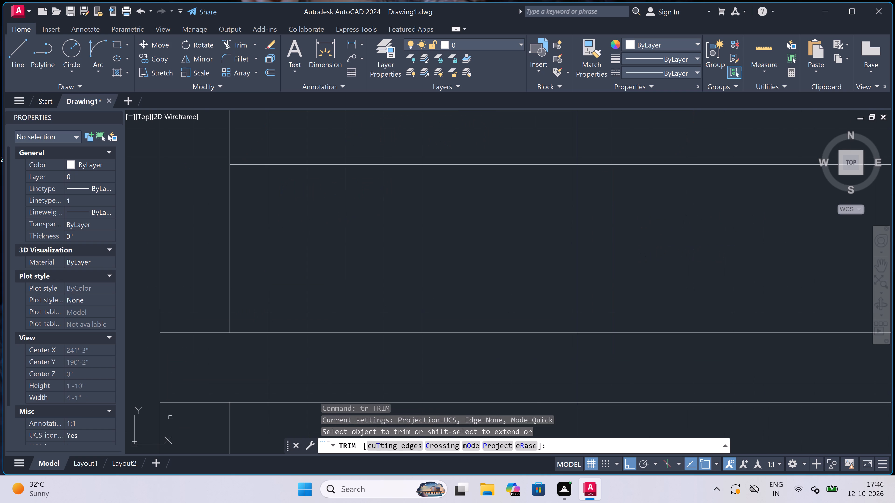
left_click(184, 420)
left_click(191, 301)
scroll(260, 288, "down", 5)
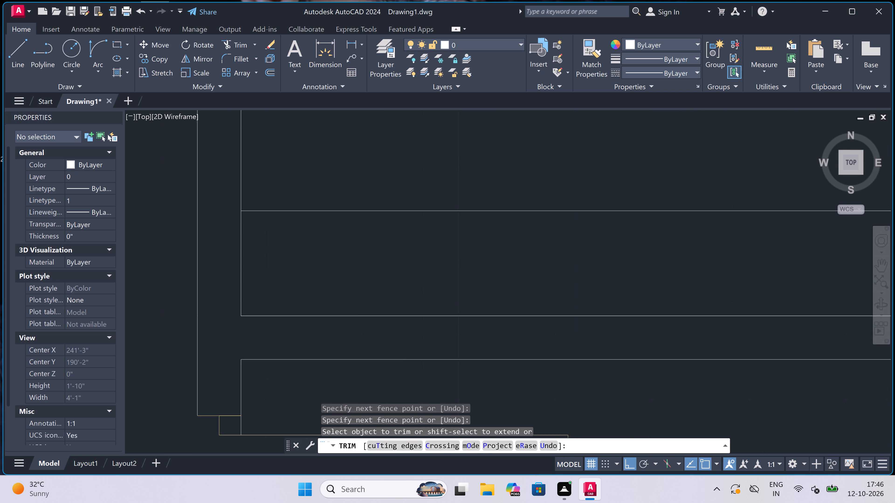
scroll(261, 293, "down", 3)
scroll(359, 299, "down", 2)
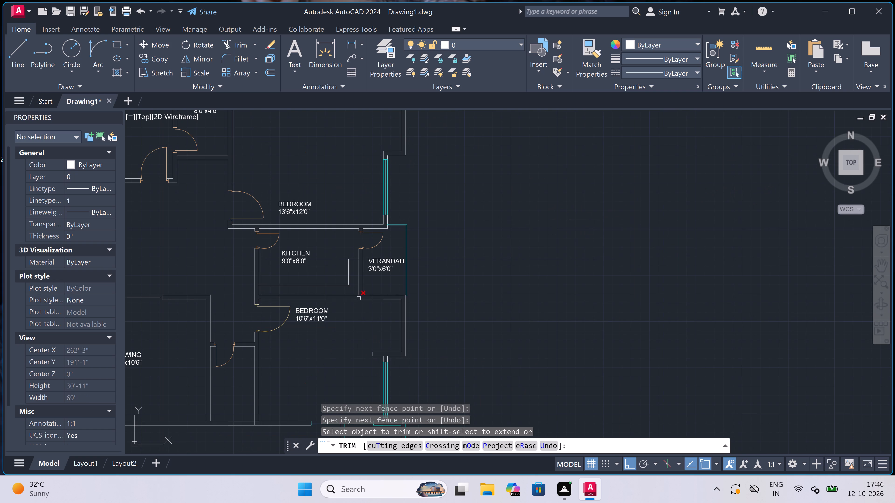
scroll(269, 344, "up", 3)
scroll(285, 344, "down", 3)
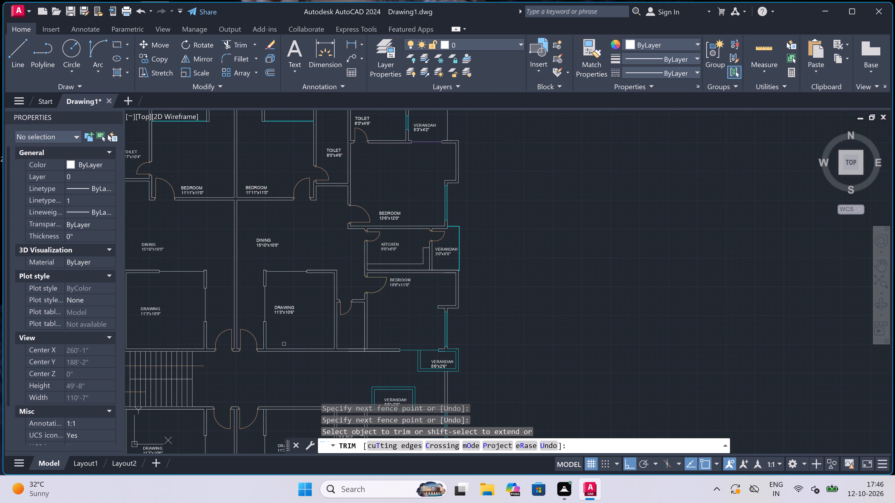
scroll(332, 335, "down", 2)
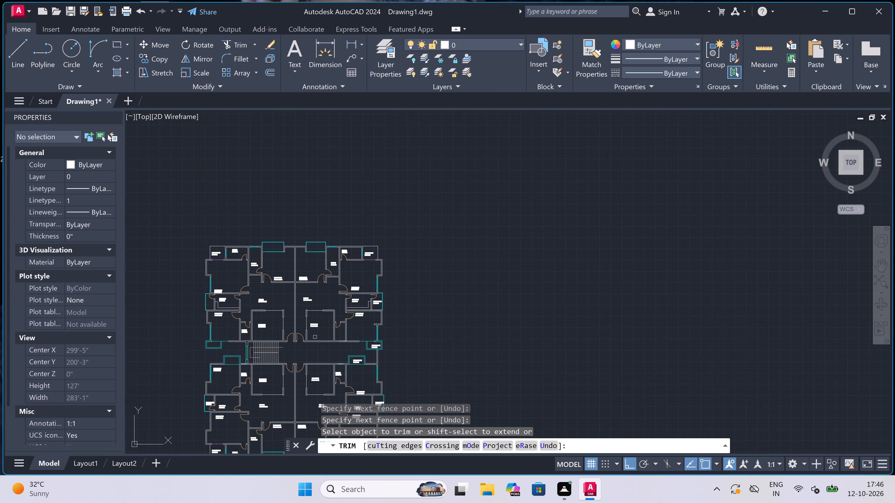
key("Escape")
Move the lower-left unit's VERANDAH 3'0"x6'0" label left toward the outer railing, clear of the kitchen wall.
scroll(317, 310, "down", 3)
scroll(289, 356, "up", 3)
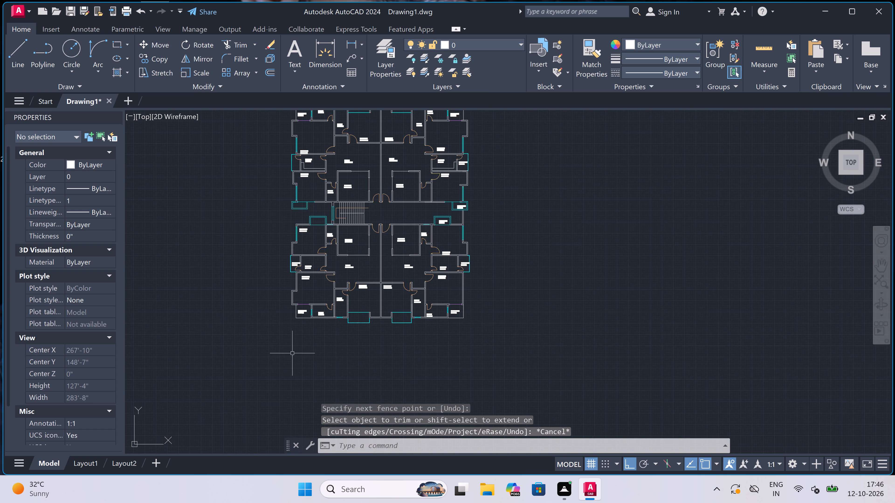
scroll(313, 257, "up", 3)
scroll(252, 297, "up", 2)
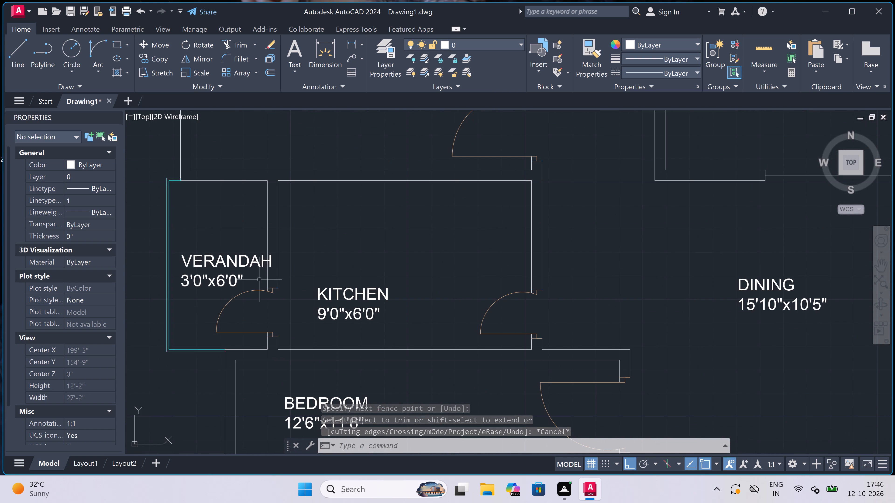
scroll(188, 263, "up", 1)
left_click(193, 265)
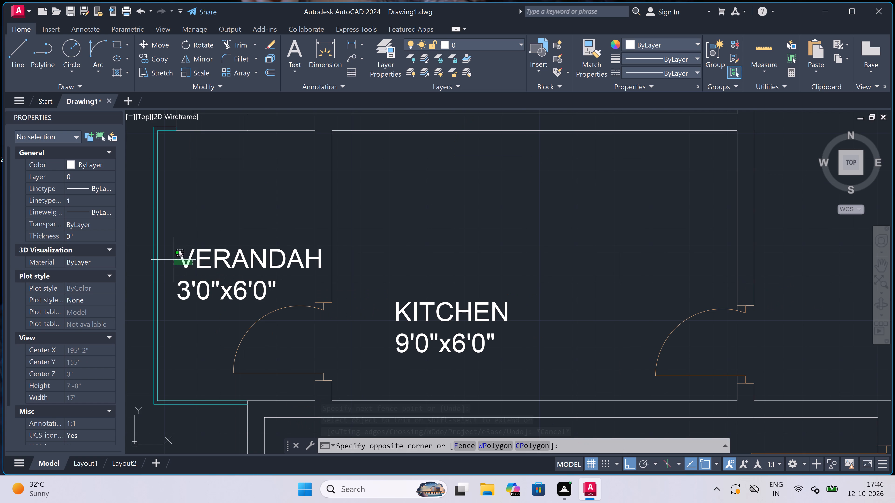
left_click(170, 258)
scroll(162, 253, "up", 1)
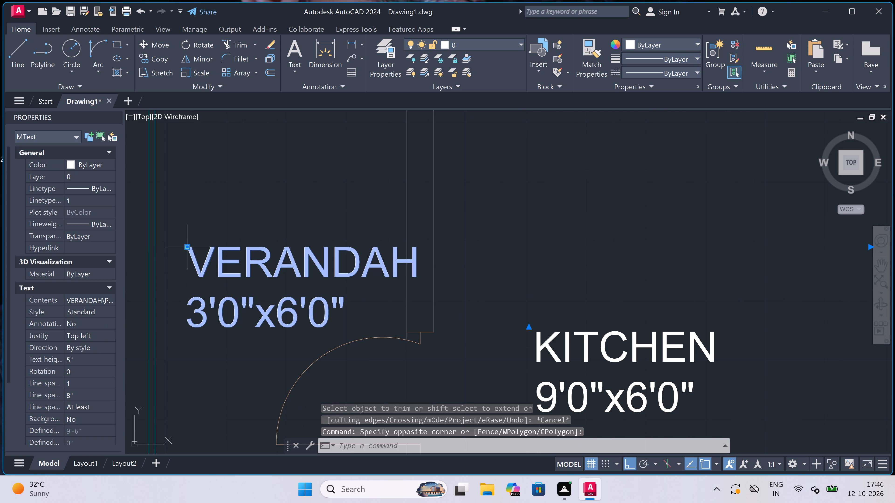
left_click(186, 246)
scroll(157, 242, "up", 2)
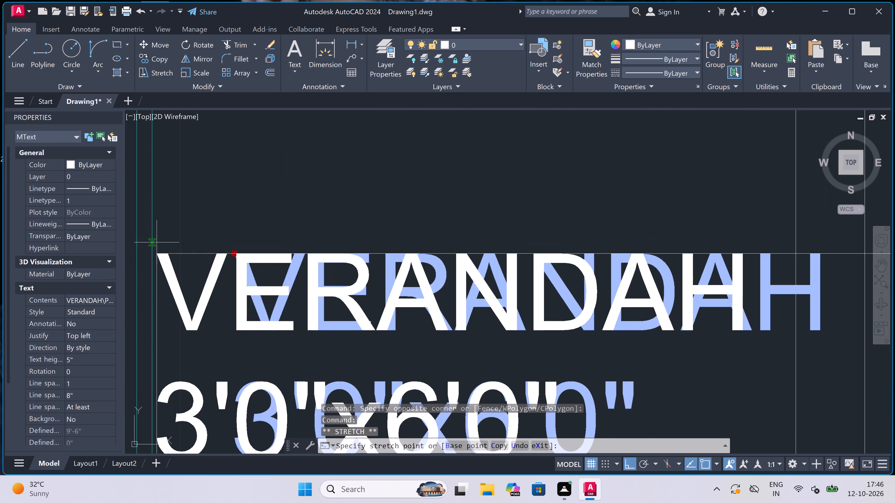
left_click(182, 227)
scroll(208, 229, "down", 4)
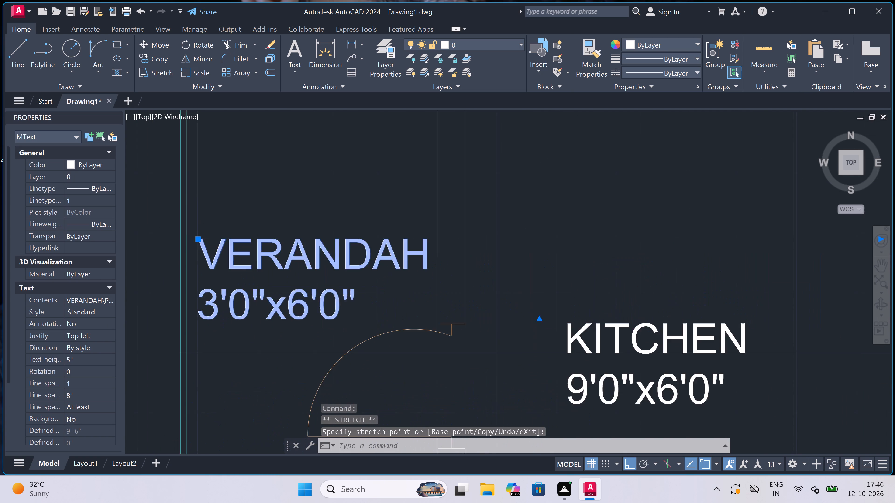
key("Escape")
Draw the lower-left kitchen's L-shaped counter line: about 1'-2" out from the verandah-side wall, about 2' up, across to the opposite wall.
scroll(232, 239, "down", 2)
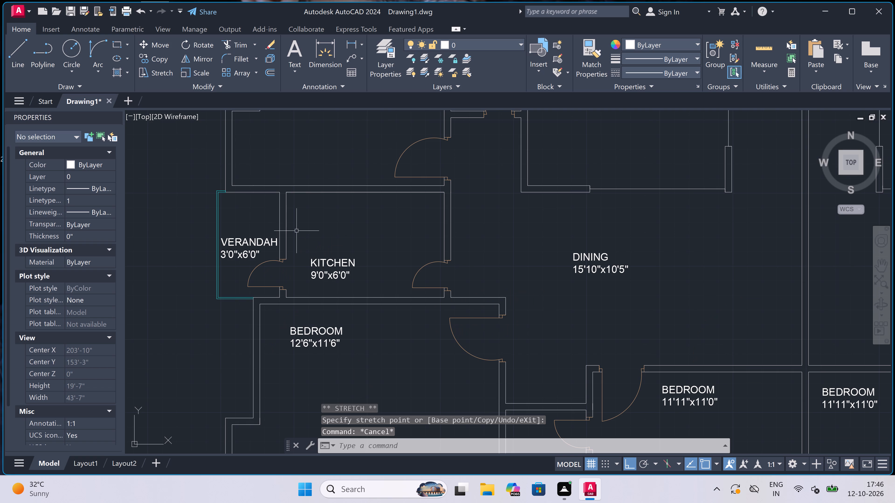
key("l")
key("space")
scroll(302, 229, "up", 1)
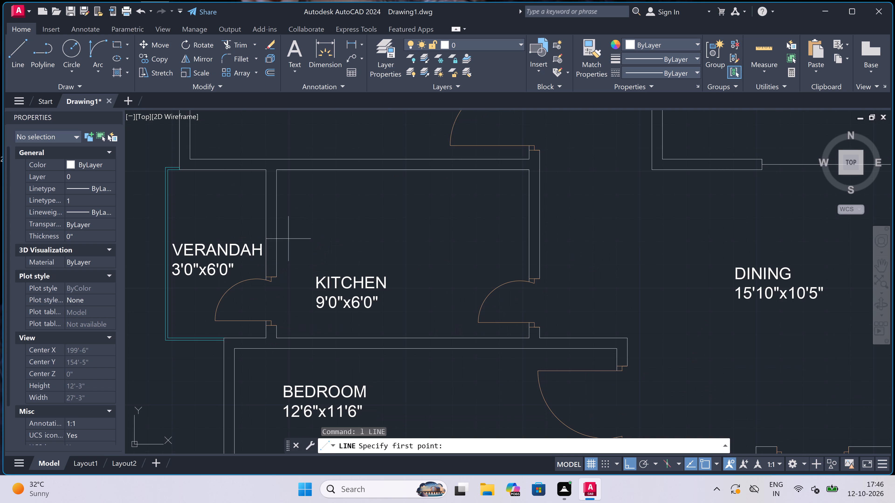
left_click(274, 260)
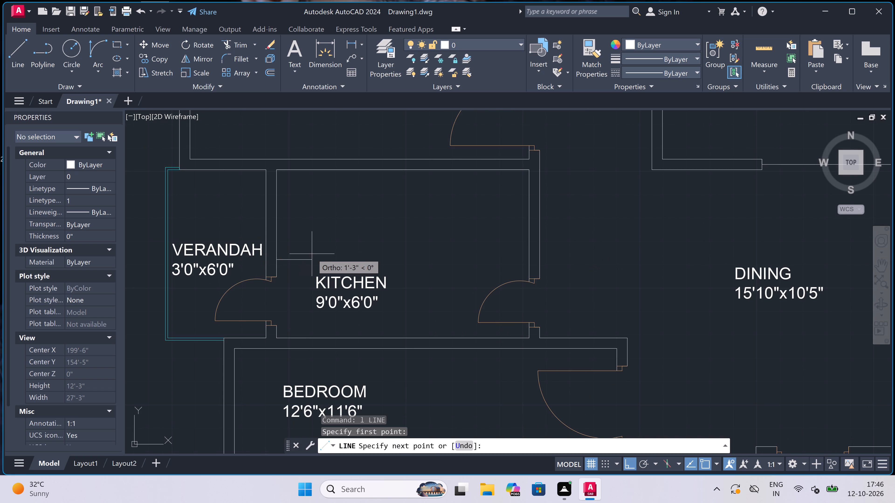
left_click(309, 254)
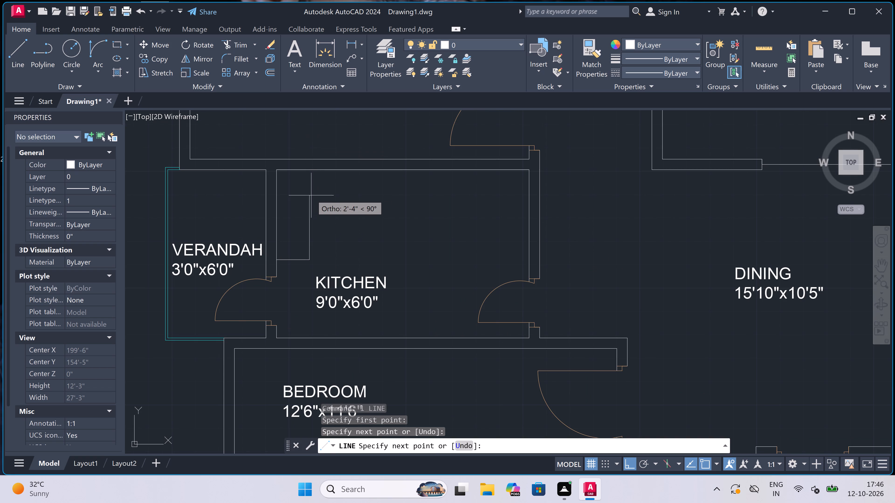
left_click(311, 203)
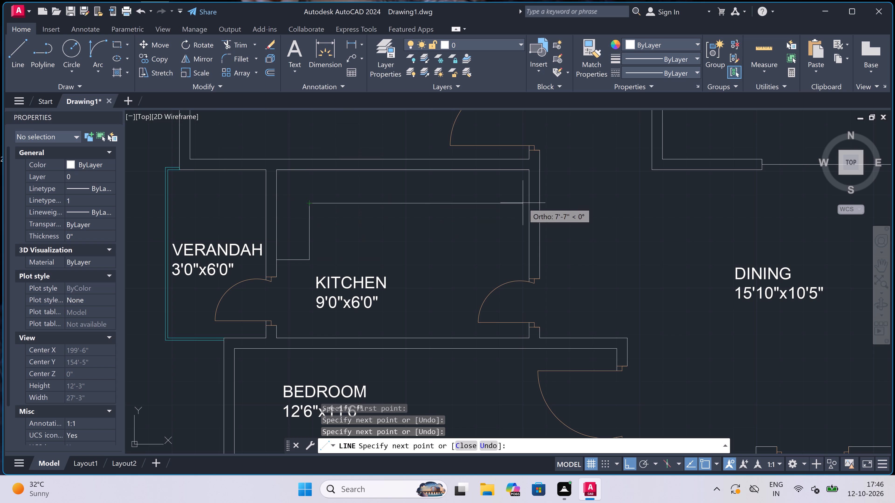
left_click(527, 203)
key("Escape")
Draw the lower-right kitchen's L-shaped counter line: about 11" out from the verandah-side wall, about 2'-2" up, across to the opposite wall.
scroll(361, 201, "down", 5)
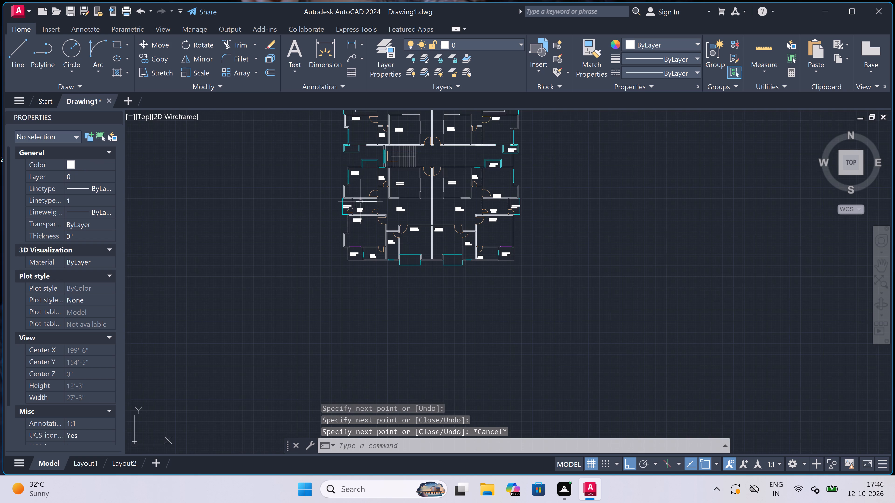
scroll(528, 190, "up", 2)
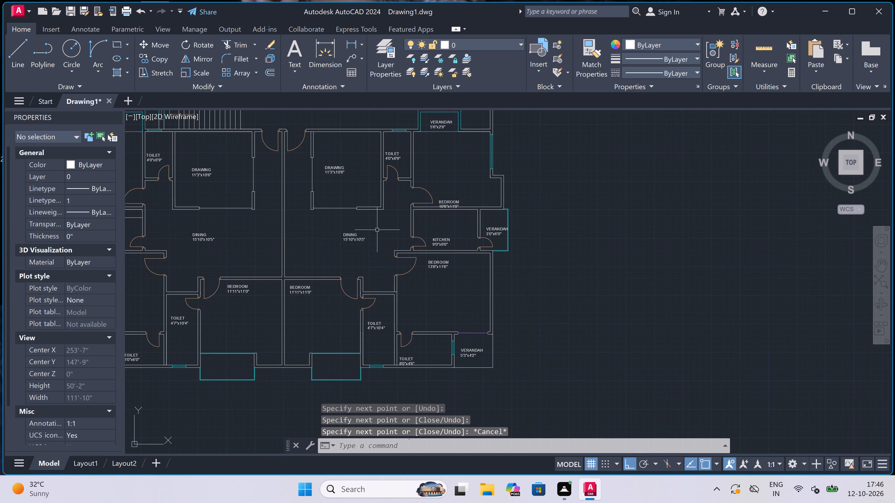
scroll(485, 213, "up", 3)
key("space")
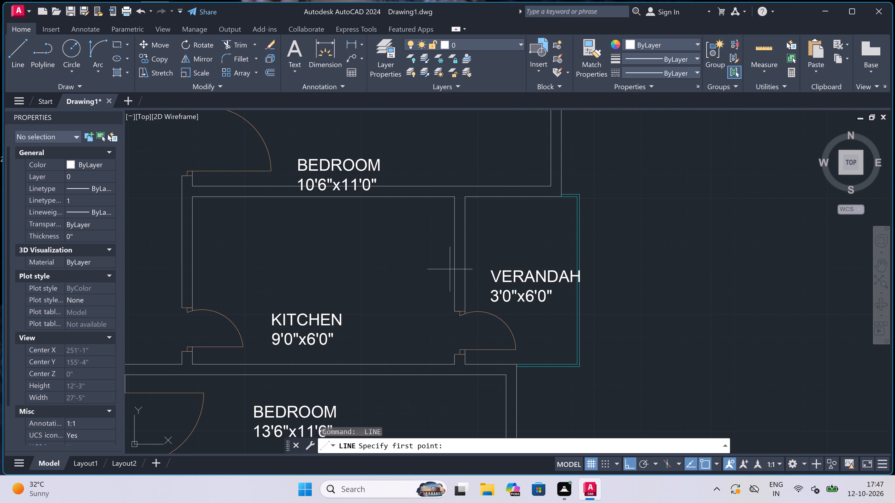
left_click(453, 288)
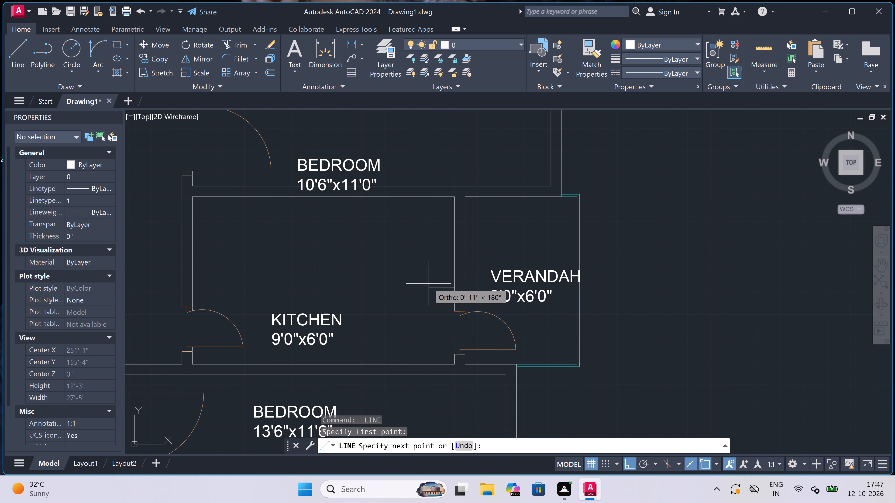
left_click(427, 284)
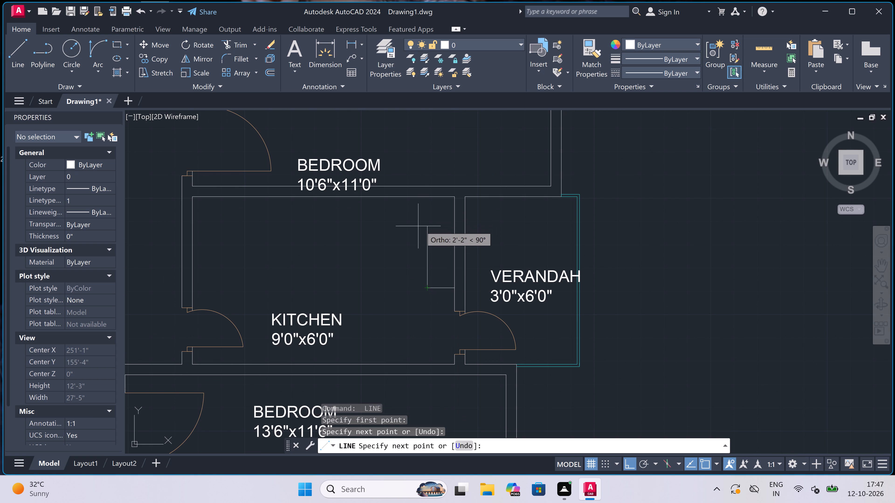
left_click(420, 226)
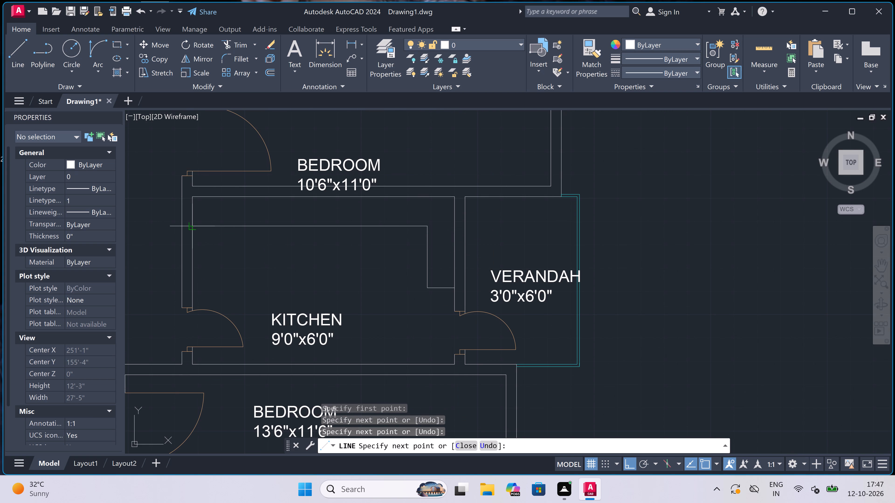
left_click(189, 229)
key("Escape")
Move the lower-right unit's BEDROOM 10'6"x11'0" label straight up, clear of the wall above the kitchen.
scroll(333, 251, "down", 2)
scroll(325, 202, "up", 3)
left_click(321, 259)
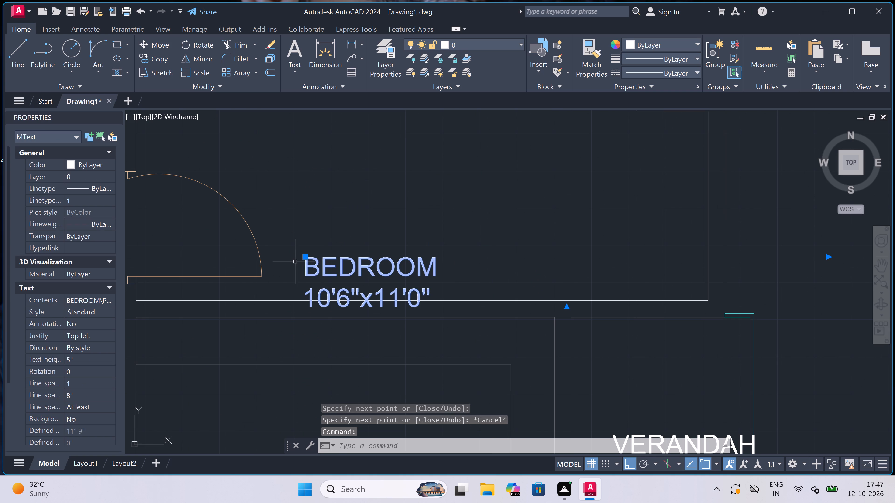
left_click(303, 257)
left_click(310, 201)
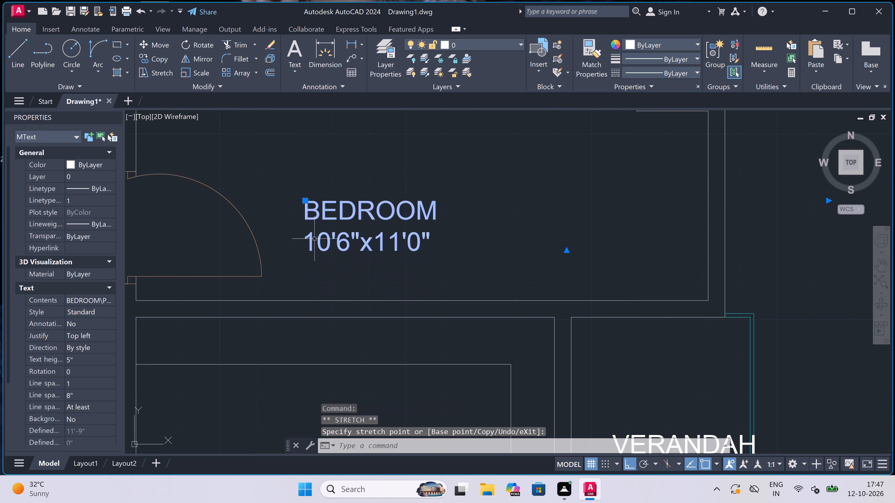
key("Escape")
Move the lower-right unit's VERANDAH 3'0"x6'0" label left so it sits inside the verandah railing.
scroll(314, 239, "down", 5)
scroll(360, 276, "up", 4)
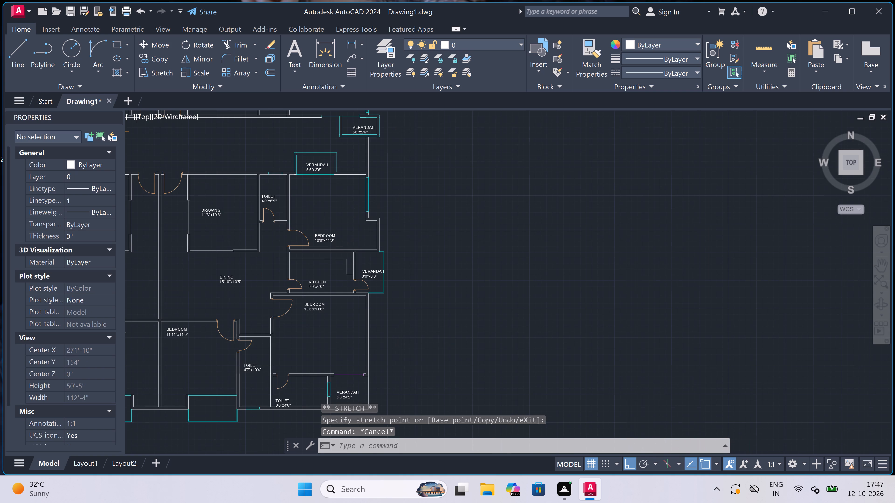
left_click(379, 240)
left_click(376, 230)
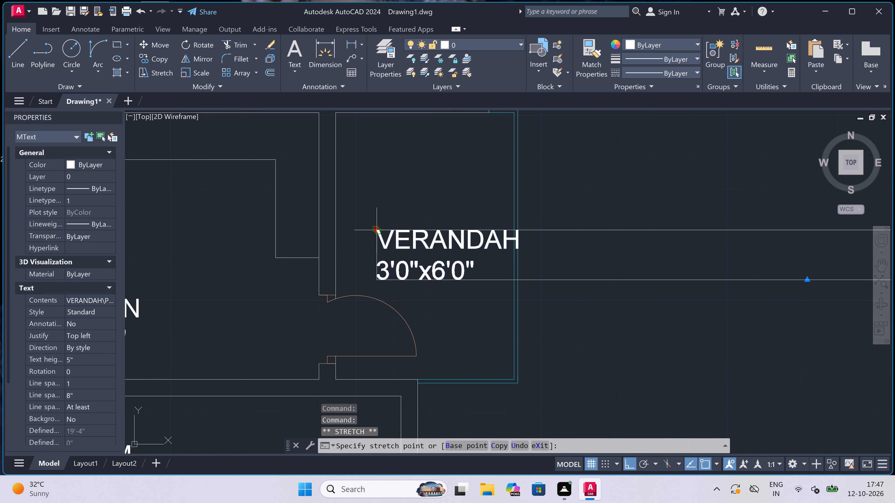
left_click(350, 216)
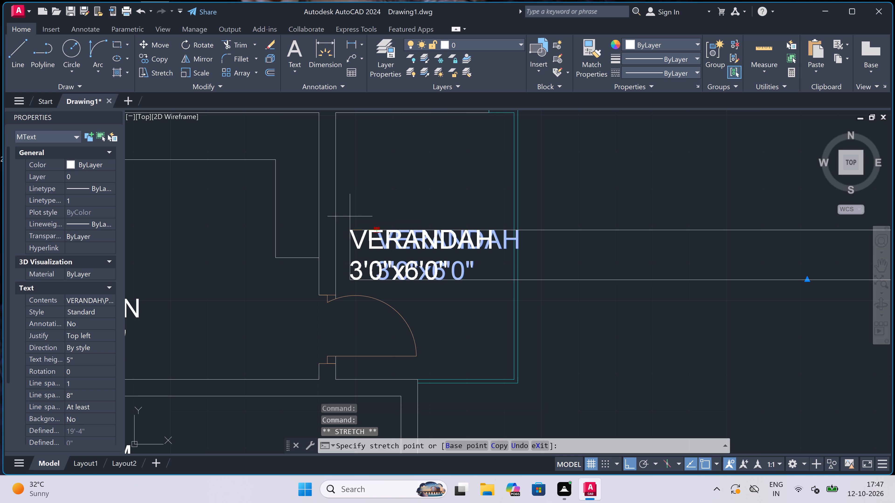
key("Escape")
With Ortho off, move the upper-right unit's VERANDAH 5'6"x2'6" label up and left to sit centrally inside its railing.
scroll(358, 213, "down", 9)
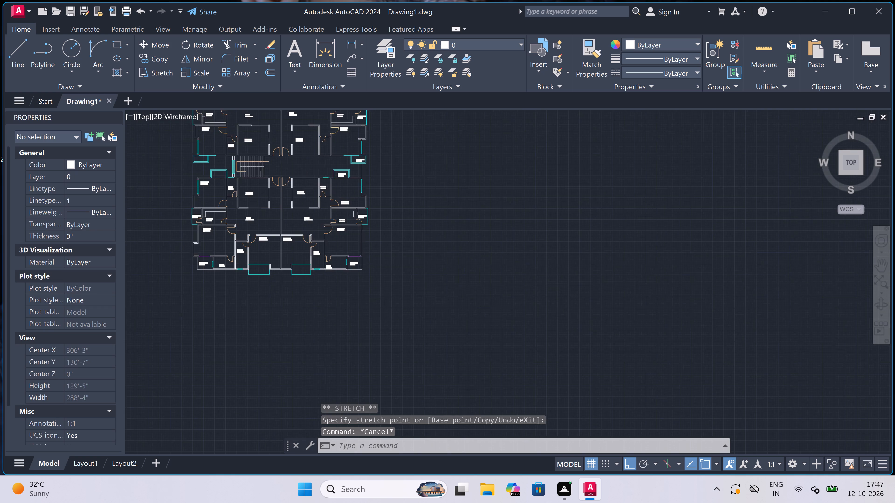
scroll(365, 169, "up", 4)
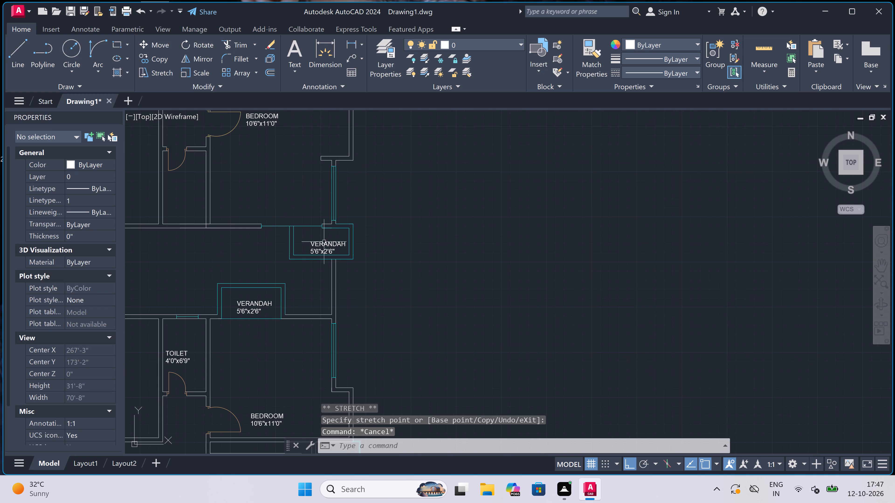
scroll(322, 251, "up", 2)
left_click(326, 235)
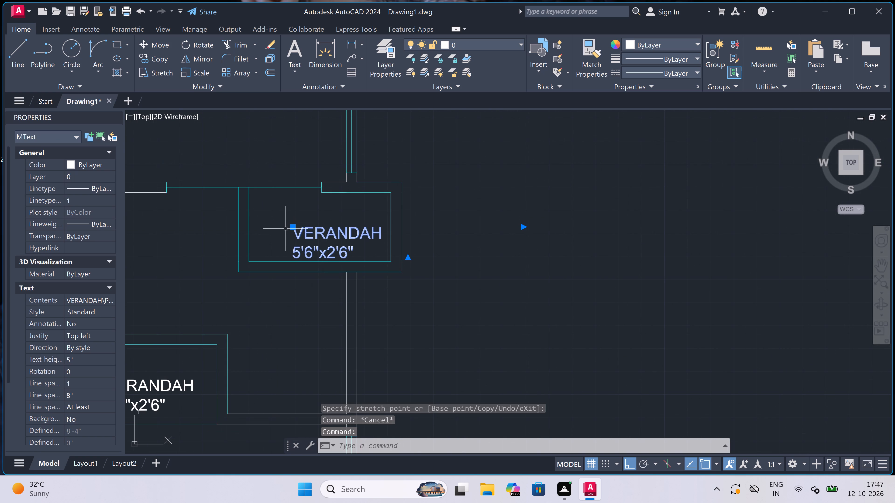
left_click(291, 228)
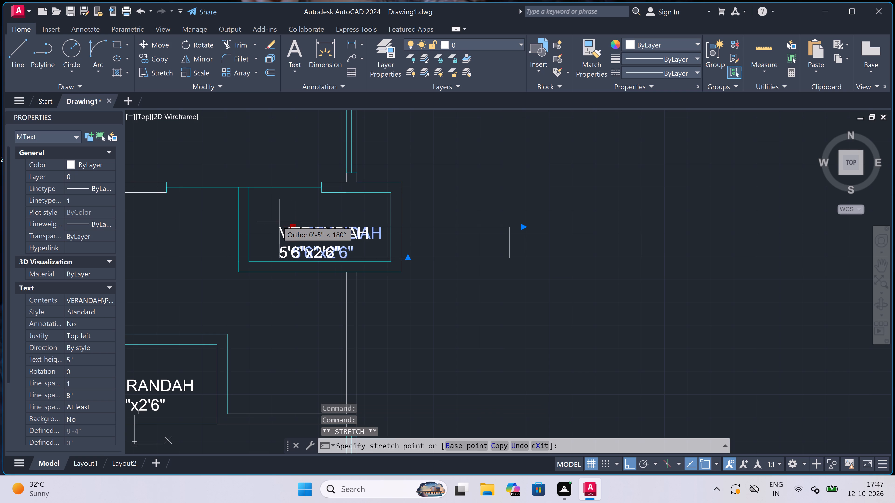
key("F8")
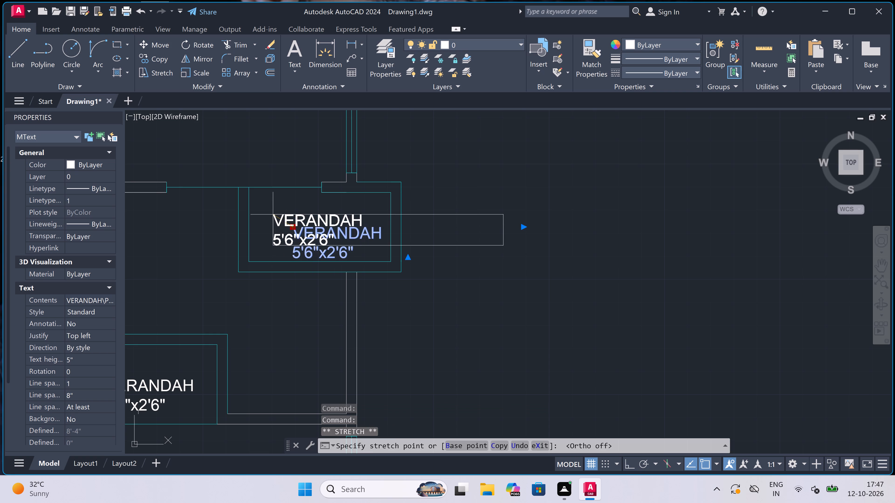
left_click(273, 214)
key("Escape")
Examine the right-hand units and the overall plan for room labels that still need repositioning.
scroll(357, 237, "down", 2)
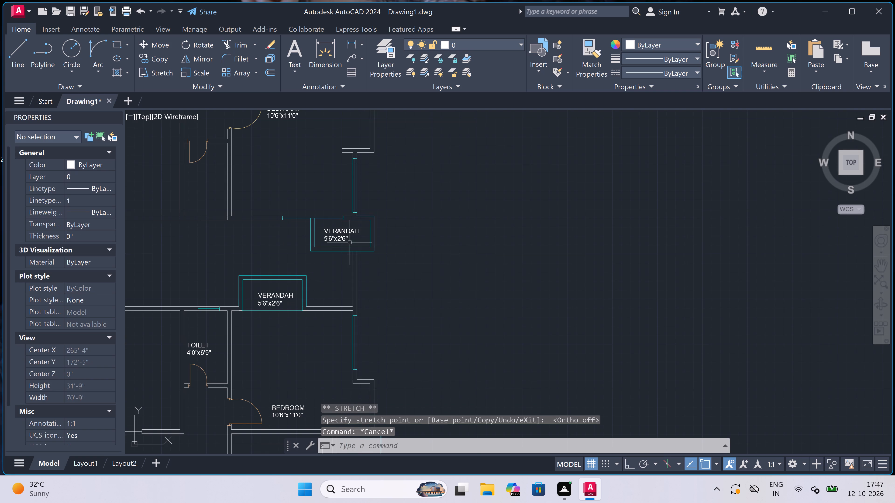
scroll(307, 254, "down", 3)
scroll(312, 201, "up", 3)
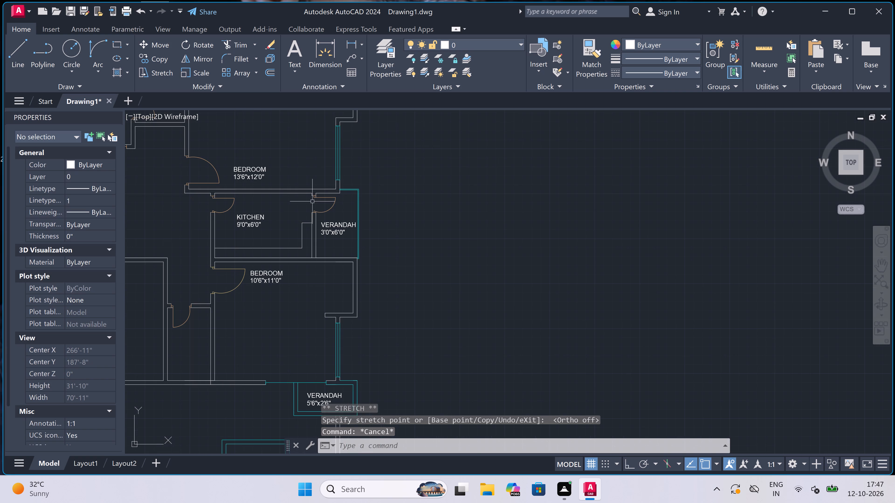
scroll(313, 204, "down", 3)
scroll(304, 149, "up", 4)
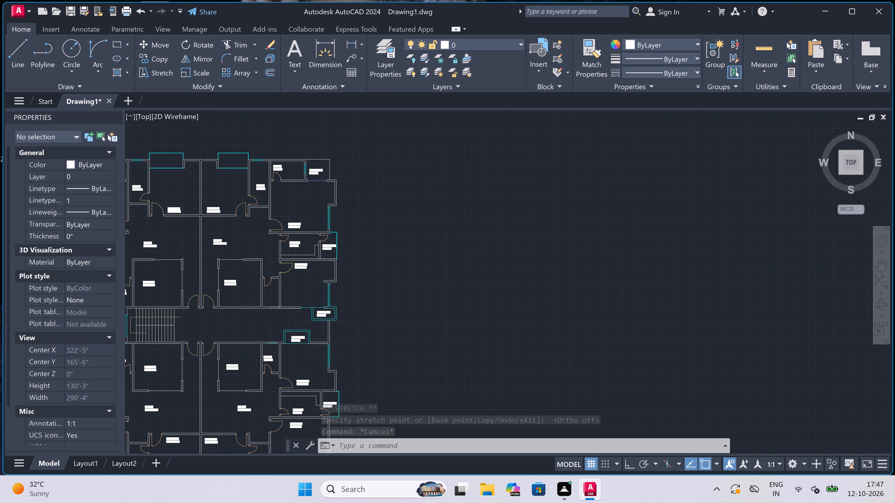
scroll(307, 162, "down", 4)
scroll(241, 170, "up", 4)
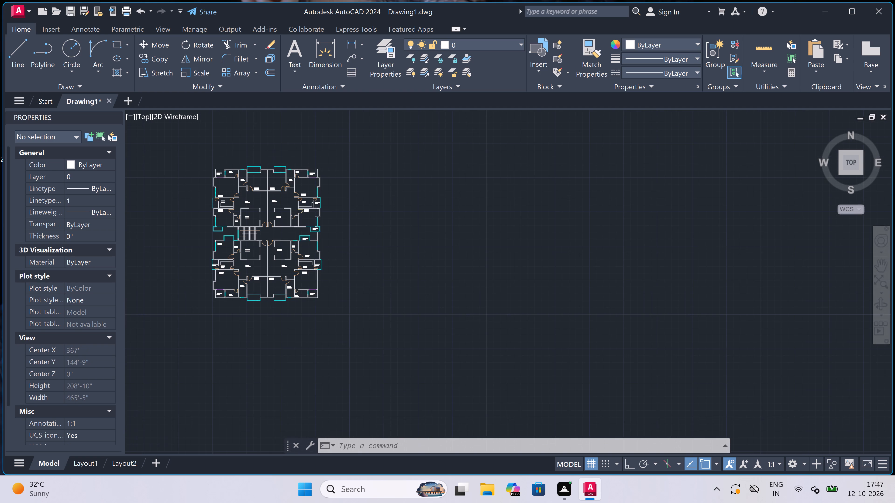
scroll(224, 174, "down", 3)
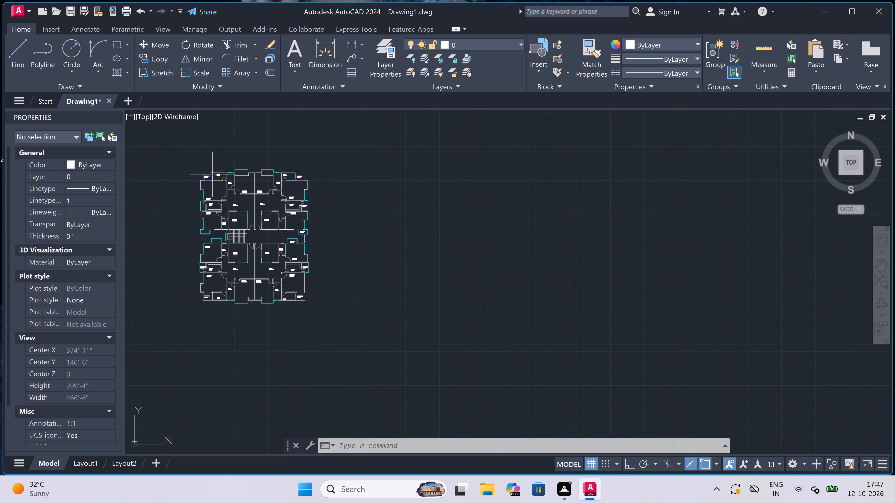
Move the upper-left unit's BEDROOM 10'6"x12'0" label up, clear of the wall above the kitchen.
scroll(212, 174, "up", 4)
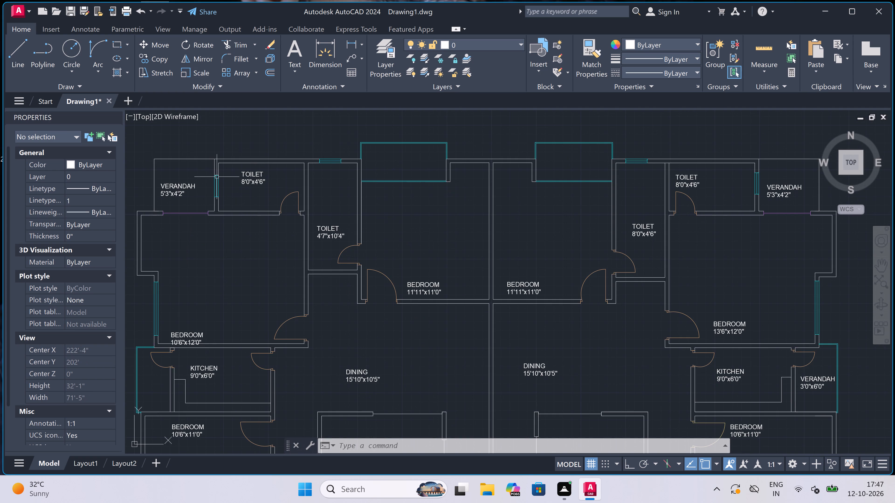
scroll(253, 183, "down", 2)
scroll(211, 229, "up", 3)
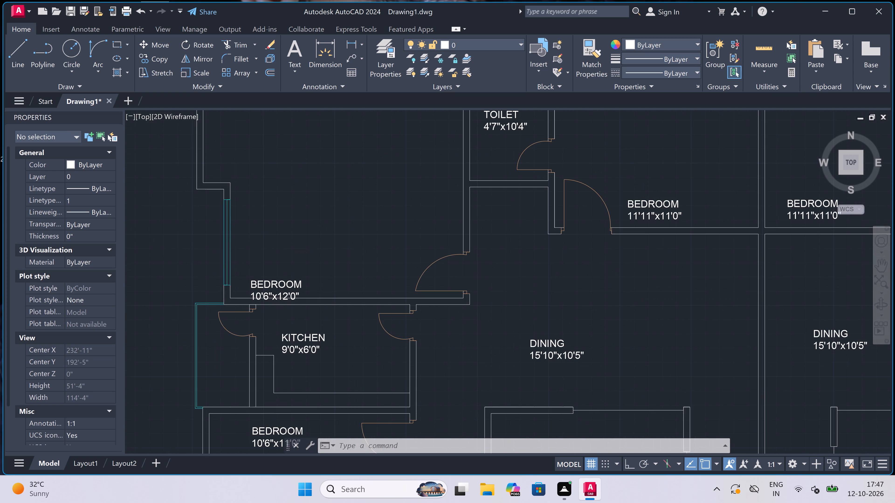
scroll(238, 276, "up", 1)
left_click(274, 288)
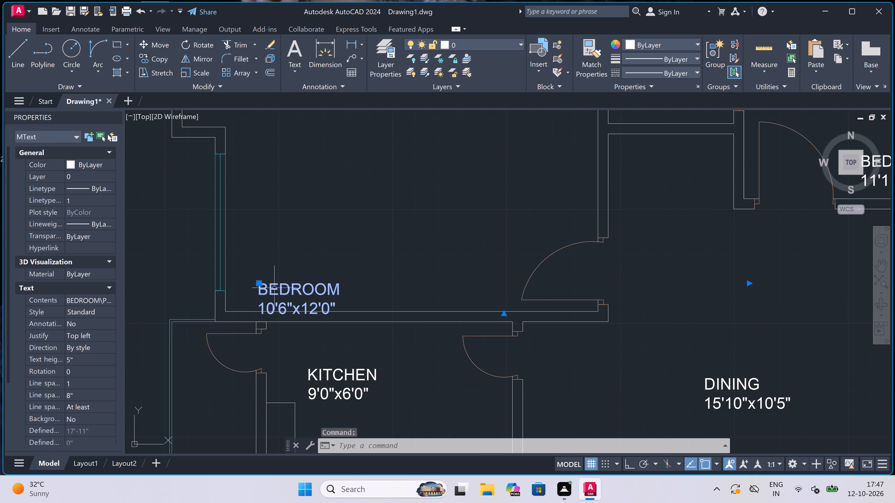
left_click(258, 284)
left_click(263, 256)
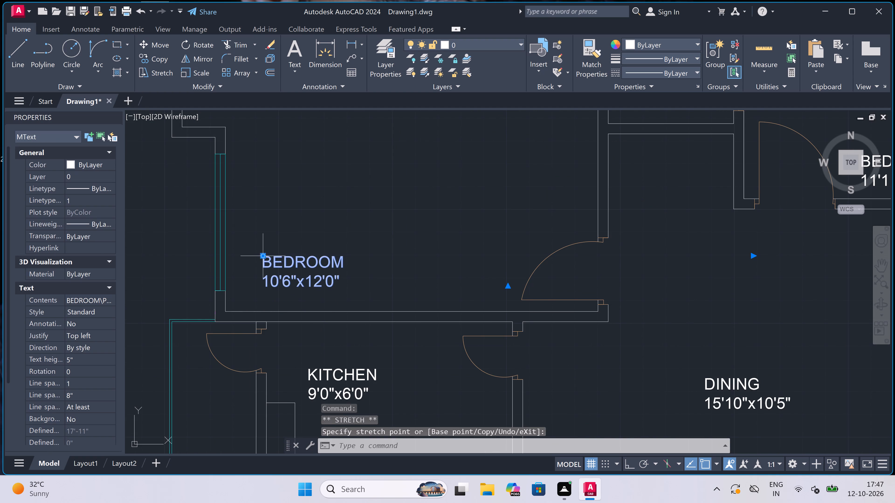
key("Escape")
Copy the upper-right unit's VERANDAH 3'0"x6'0" label to the empty space just outside the upper-left unit's kitchen verandah.
scroll(326, 244, "down", 5)
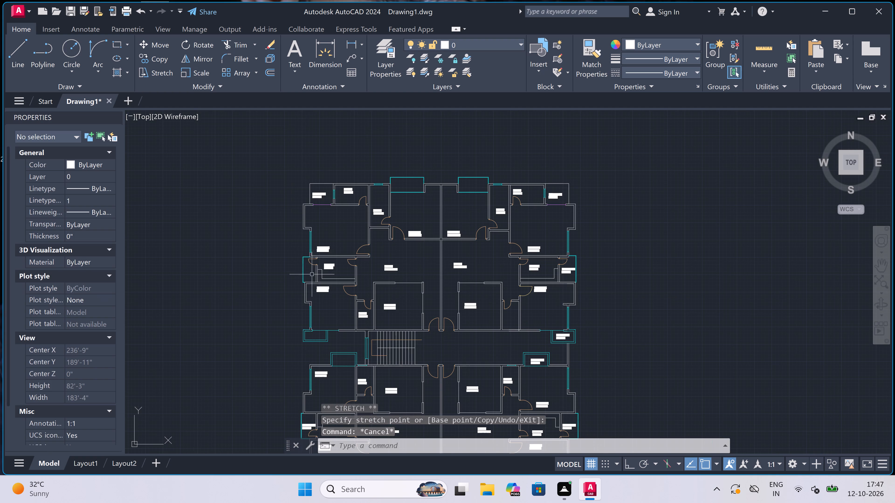
scroll(306, 285, "up", 3)
scroll(307, 283, "down", 2)
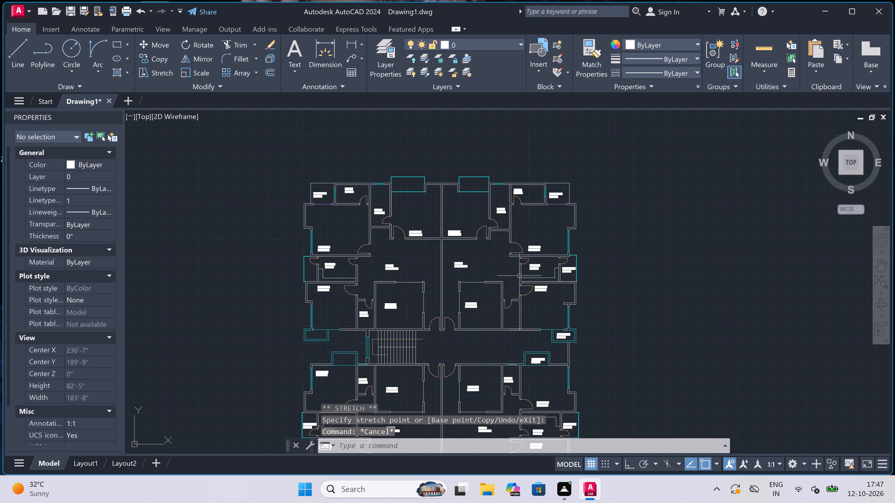
scroll(606, 277, "up", 2)
left_click(511, 265)
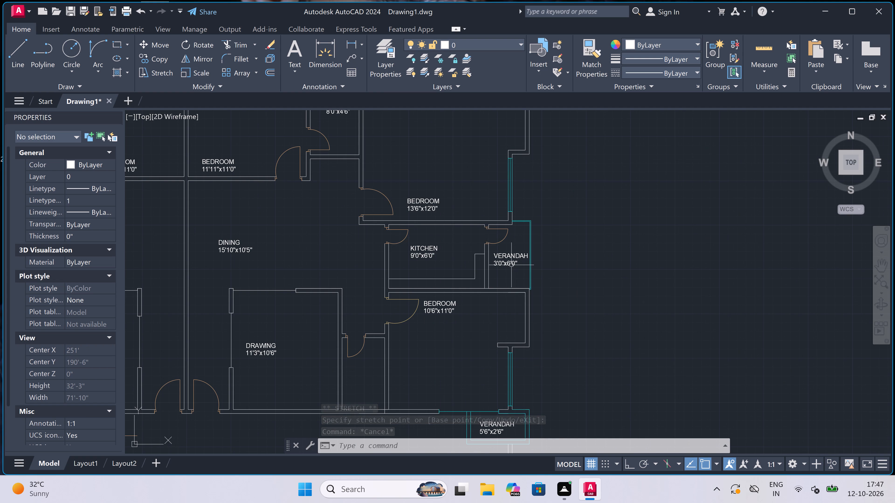
left_click(158, 57)
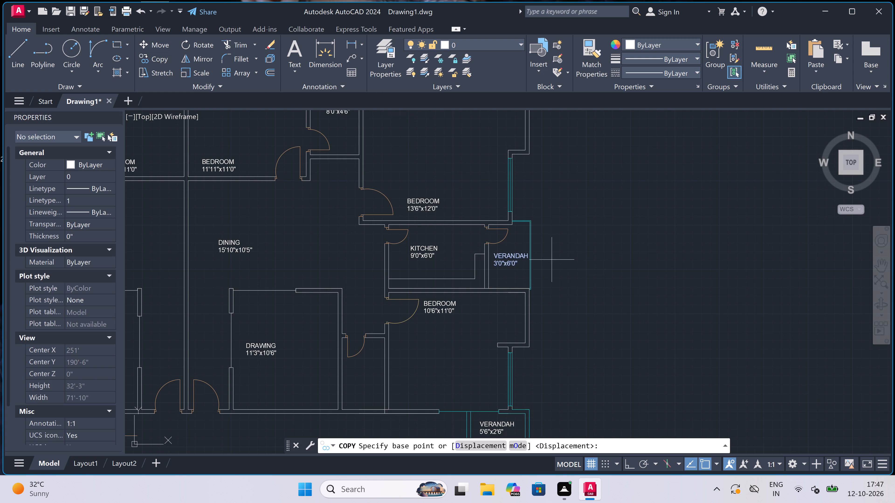
left_click(506, 255)
scroll(602, 248, "down", 3)
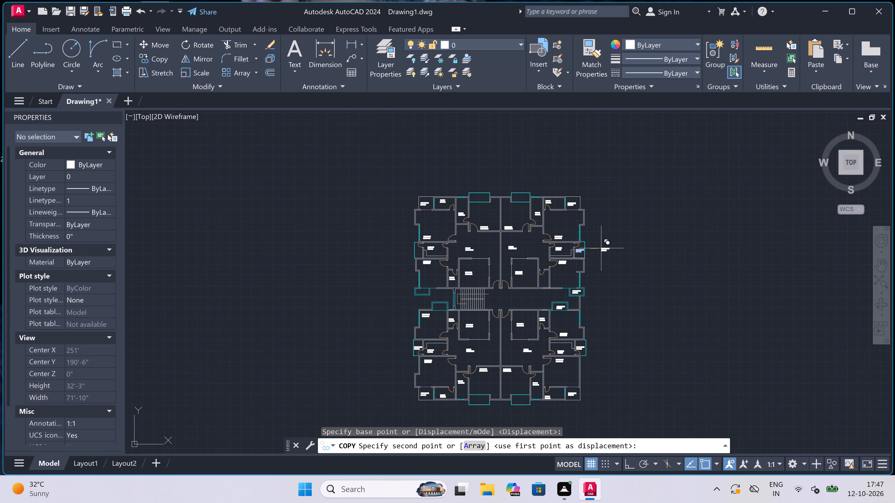
scroll(428, 254, "up", 3)
scroll(396, 250, "up", 3)
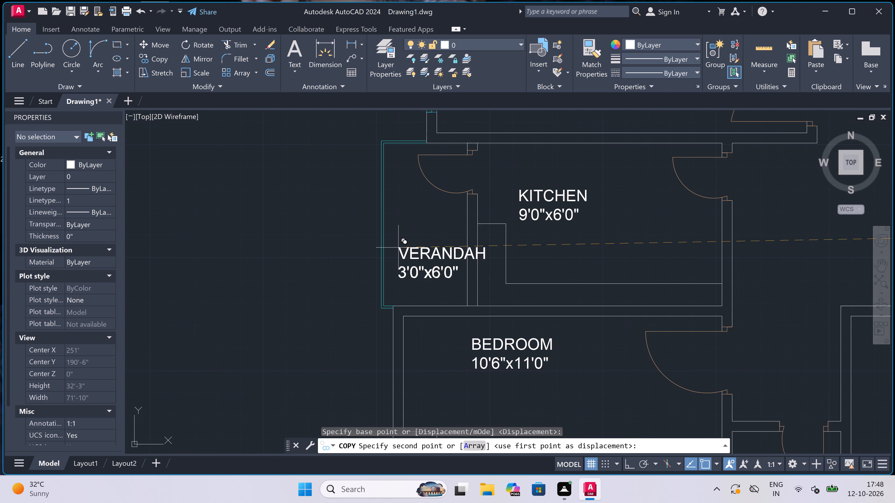
scroll(383, 235, "up", 2)
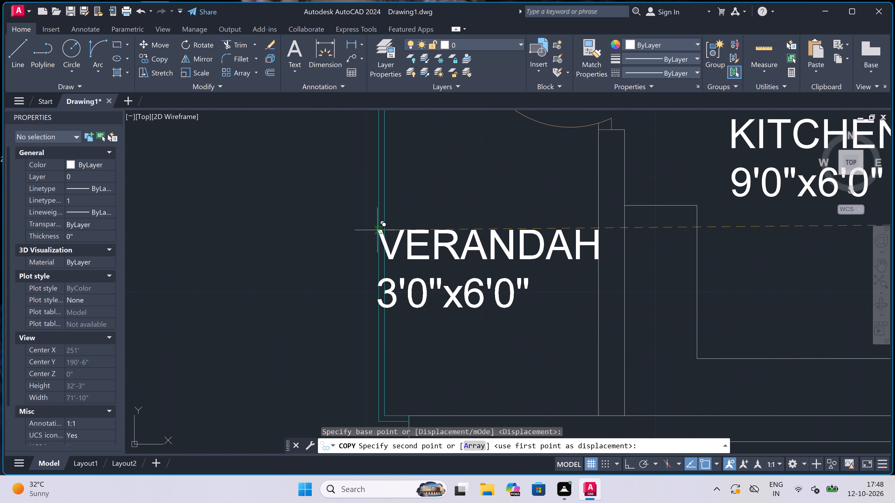
scroll(213, 239, "down", 3)
left_click(181, 244)
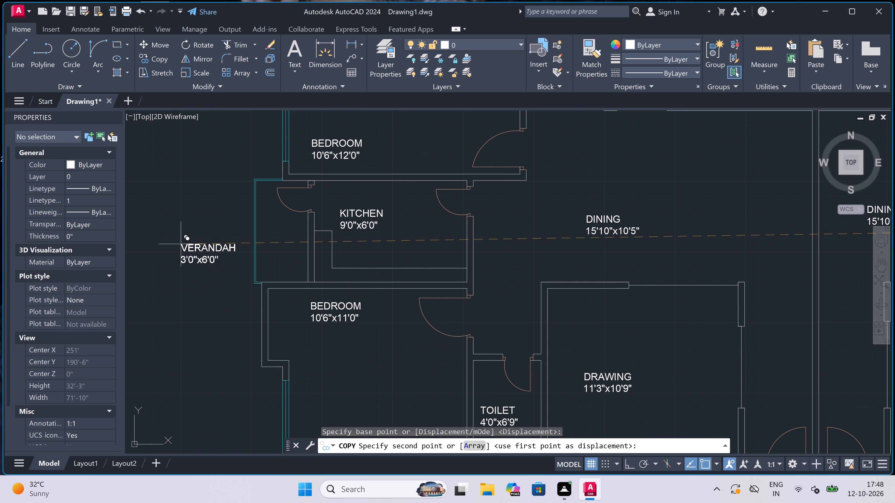
key("Escape")
With Ortho on, rotate the copied VERANDAH 3'0"x6'0" label 90 degrees so it reads vertically.
scroll(164, 242, "up", 2)
left_click(281, 250)
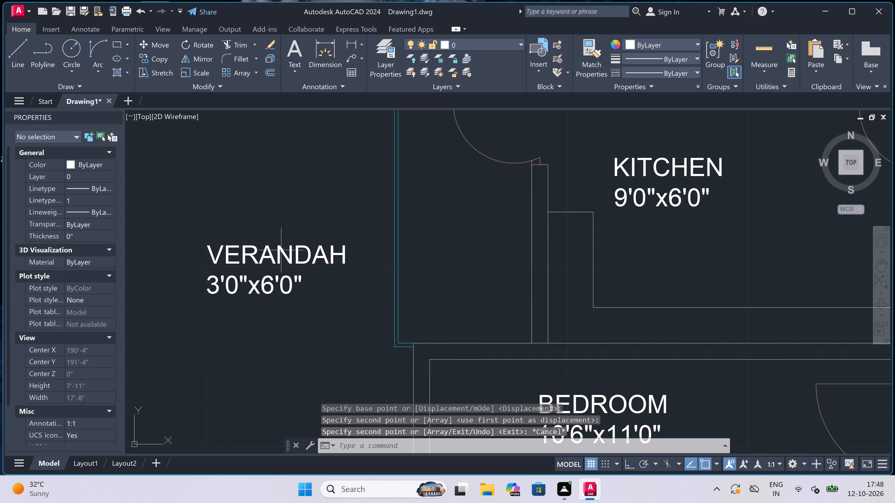
left_click(201, 41)
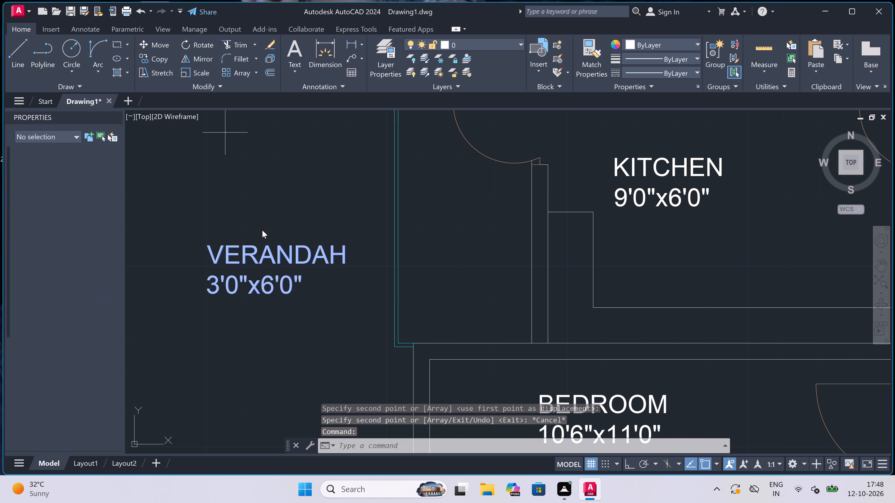
left_click(263, 266)
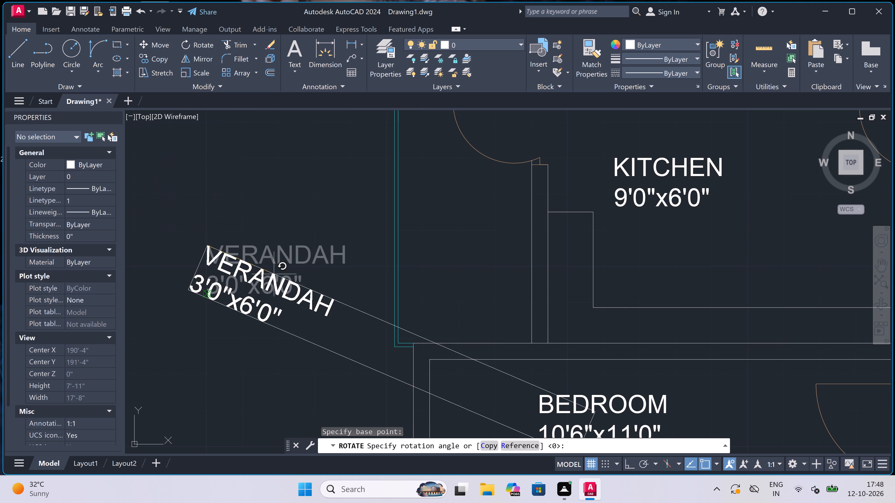
key("F8")
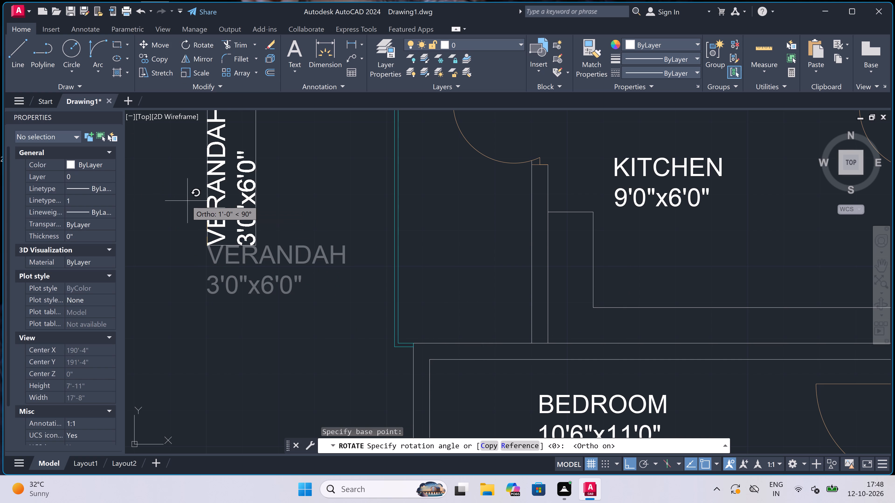
left_click(188, 198)
With Ortho off, move the vertical VERANDAH 3'0"x6'0" label inside the railing of the upper-left unit's kitchen verandah.
double_click(215, 182)
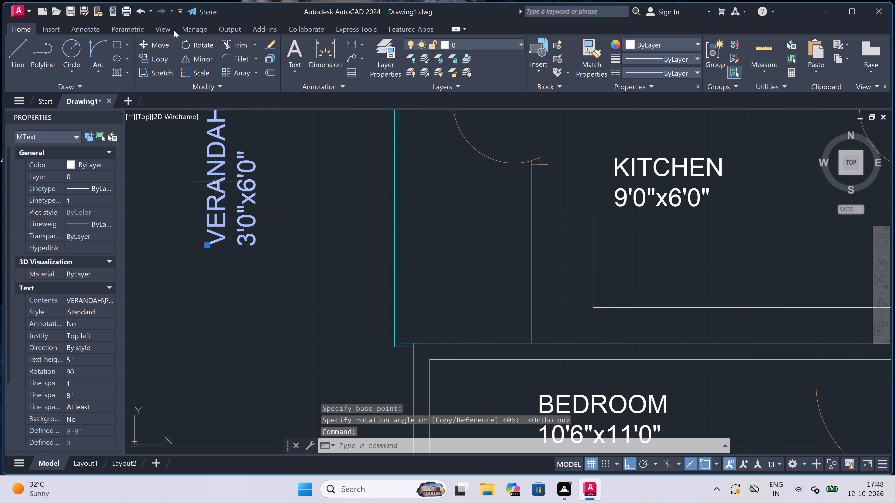
left_click(240, 193)
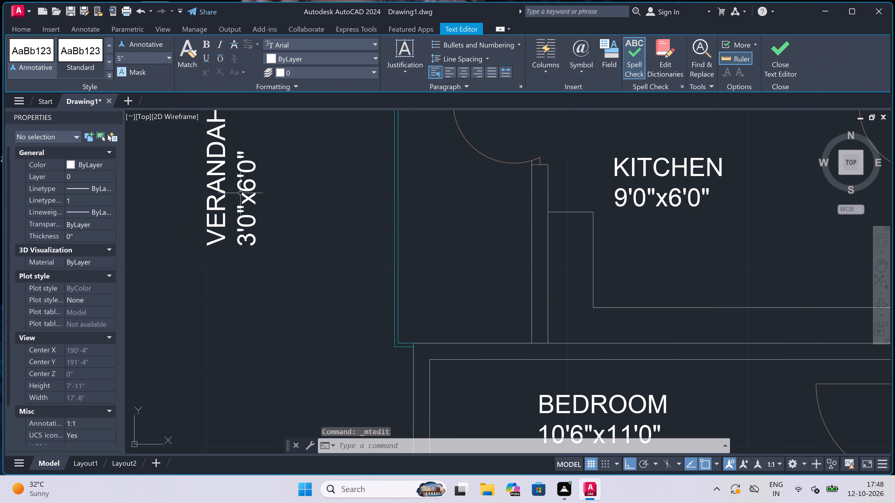
left_click(237, 187)
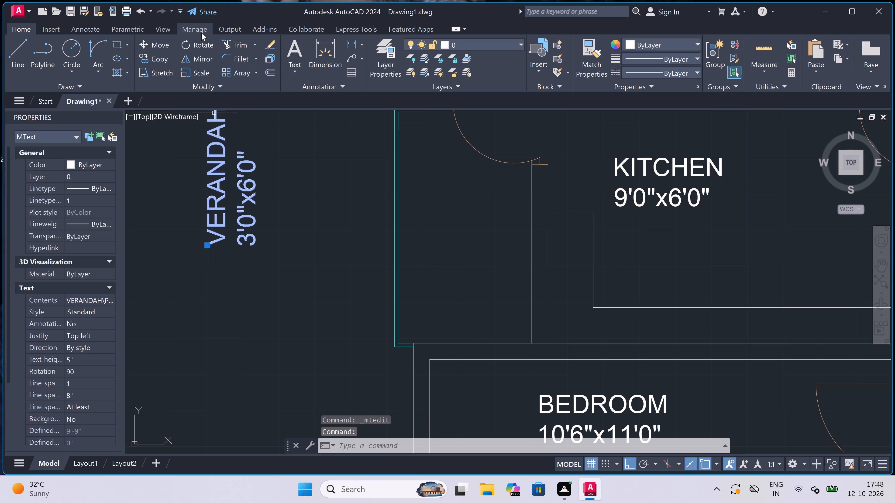
left_click(159, 41)
left_click(224, 167)
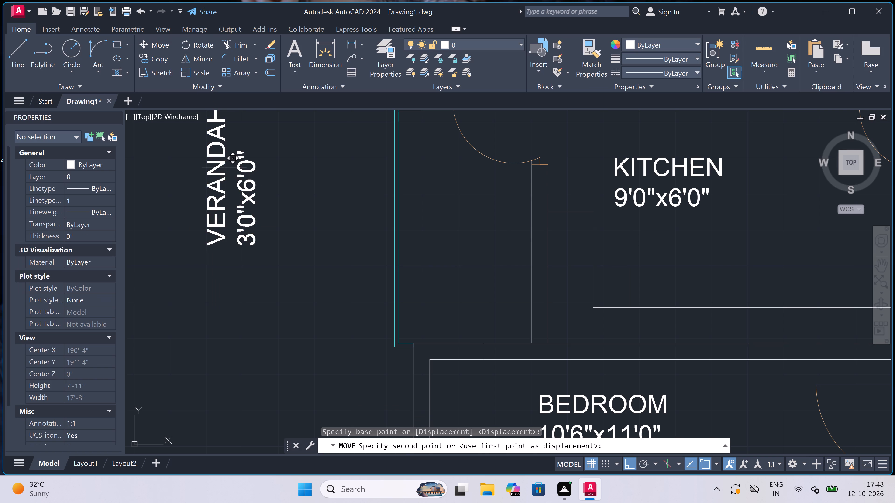
key("F8")
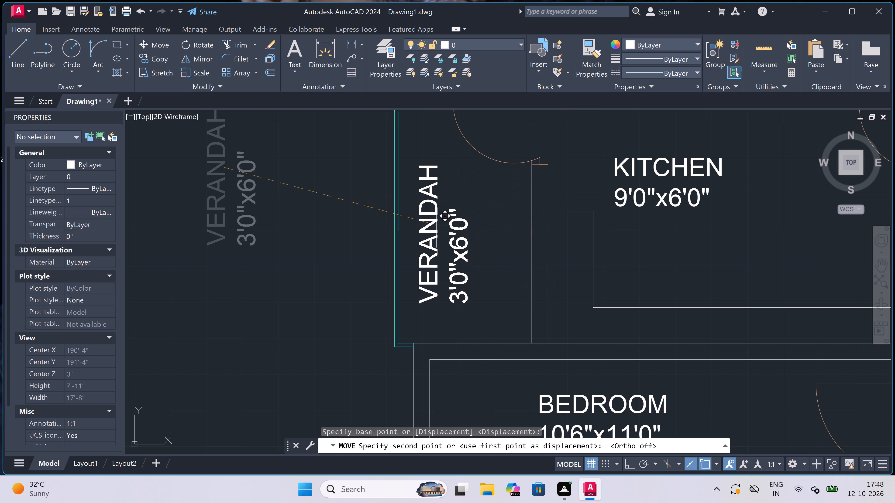
left_click(444, 227)
Copy the lower-right unit's VERANDAH 5'6"x2'6" label into the upper-left unit's small verandah beside the staircase lobby.
scroll(362, 239, "down", 4)
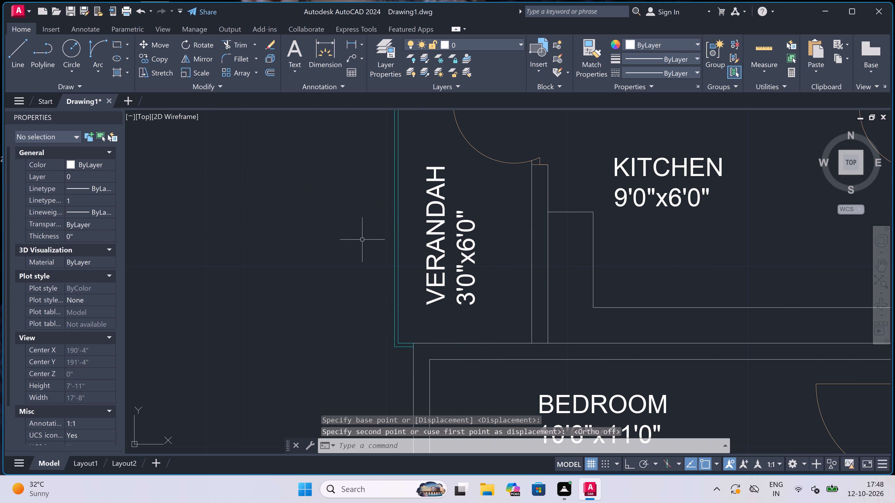
scroll(361, 238, "down", 1)
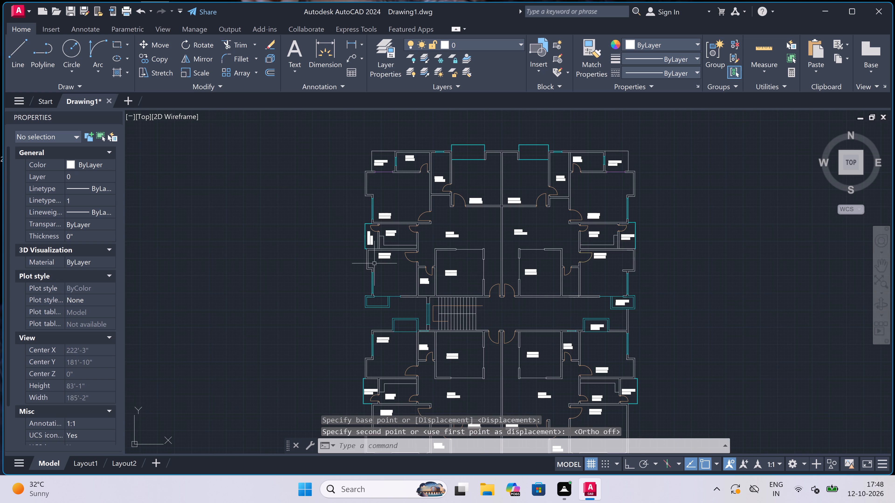
scroll(409, 323, "up", 3)
scroll(410, 323, "down", 3)
scroll(521, 327, "up", 3)
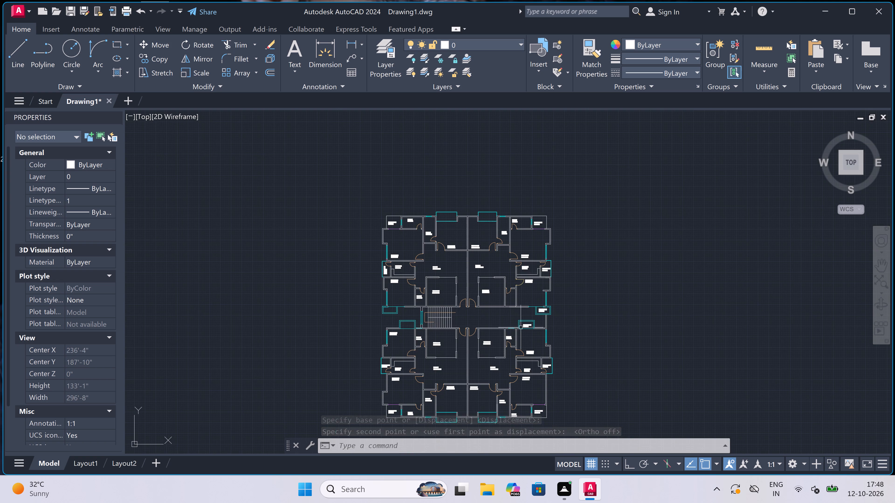
scroll(534, 324, "up", 1)
left_click(537, 322)
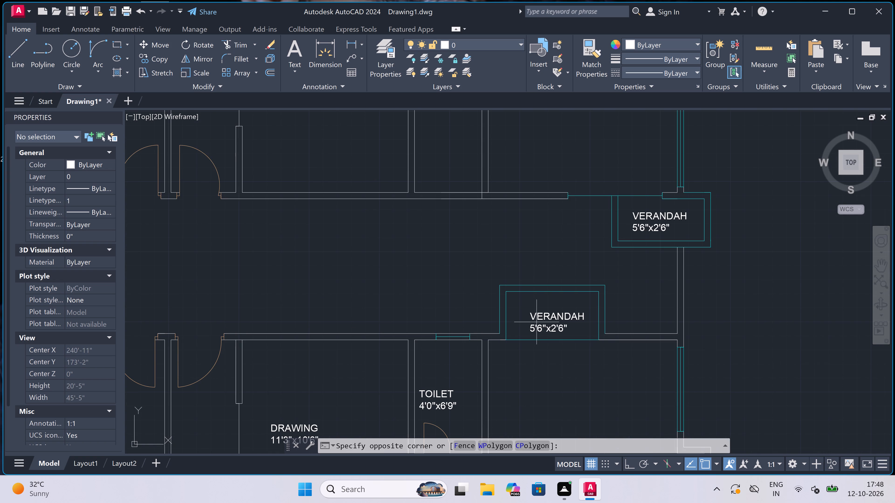
left_click(526, 304)
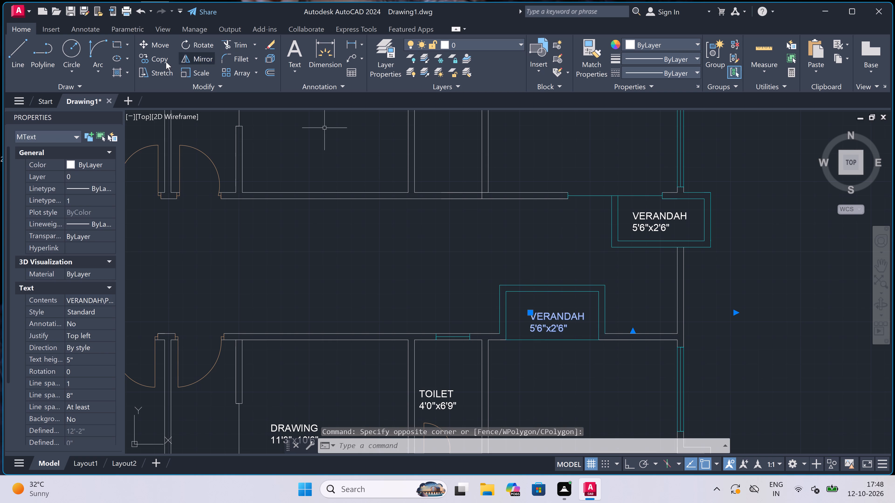
left_click_drag(158, 56, 160, 58)
double_click(560, 328)
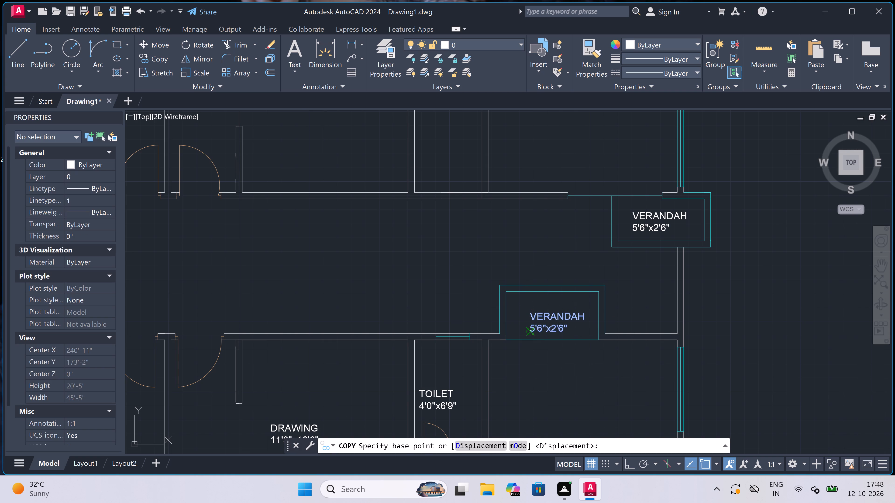
scroll(572, 316, "down", 2)
scroll(110, 251, "up", 3)
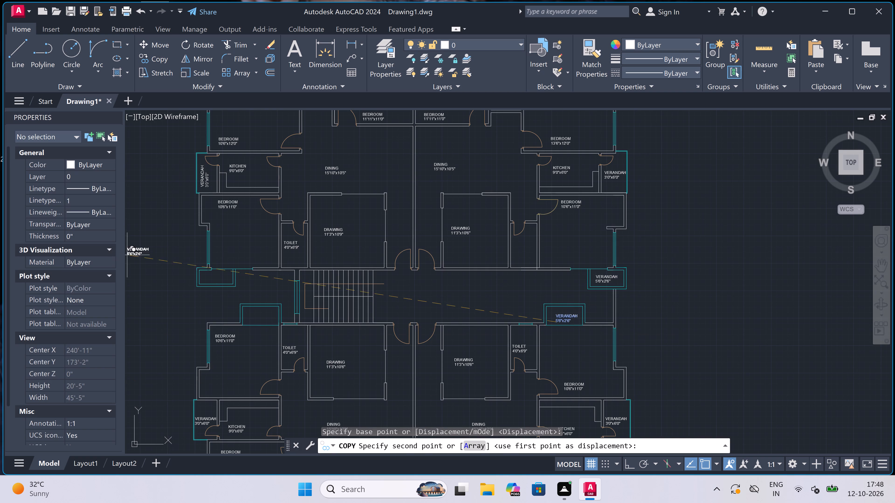
scroll(173, 279, "up", 3)
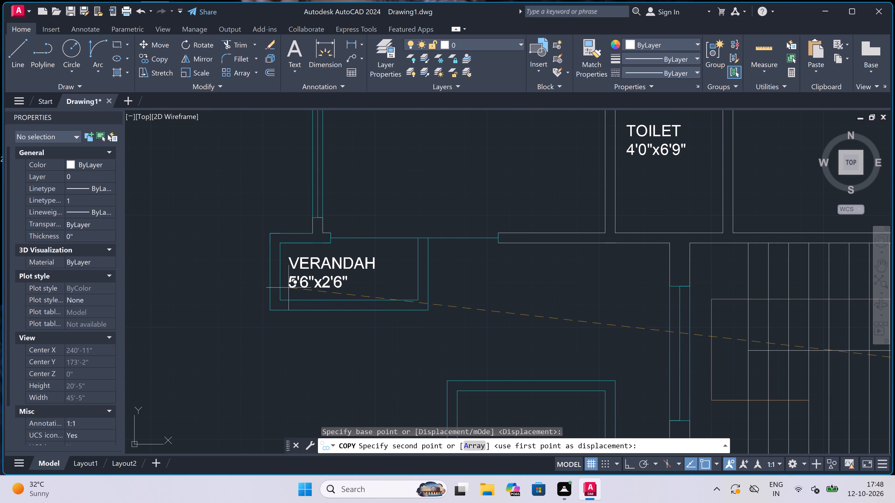
left_click(307, 289)
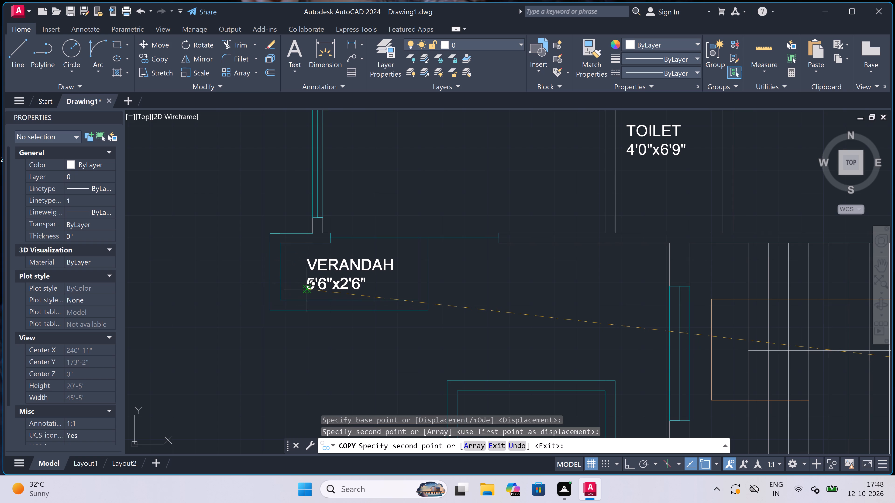
Place another copy of the VERANDAH 5'6"x2'6" label inside the railing of the lower-left unit's verandah above the bedroom.
scroll(369, 282, "down", 2)
scroll(408, 371, "up", 2)
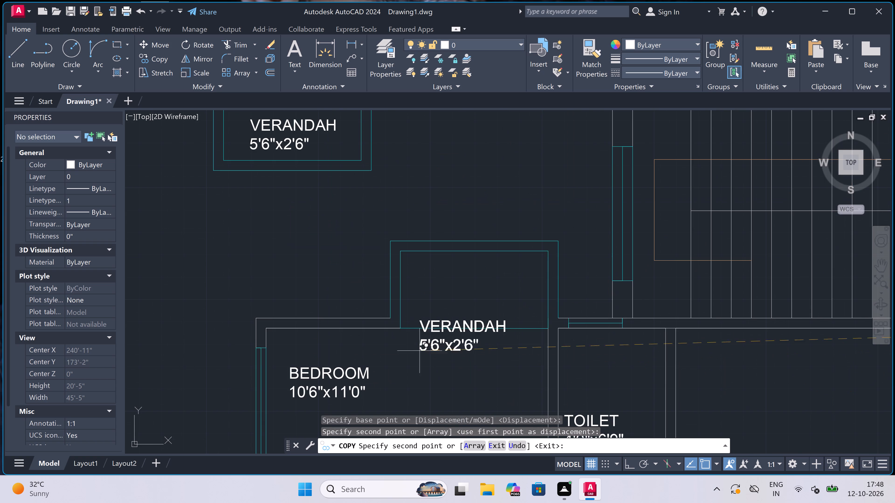
left_click(437, 307)
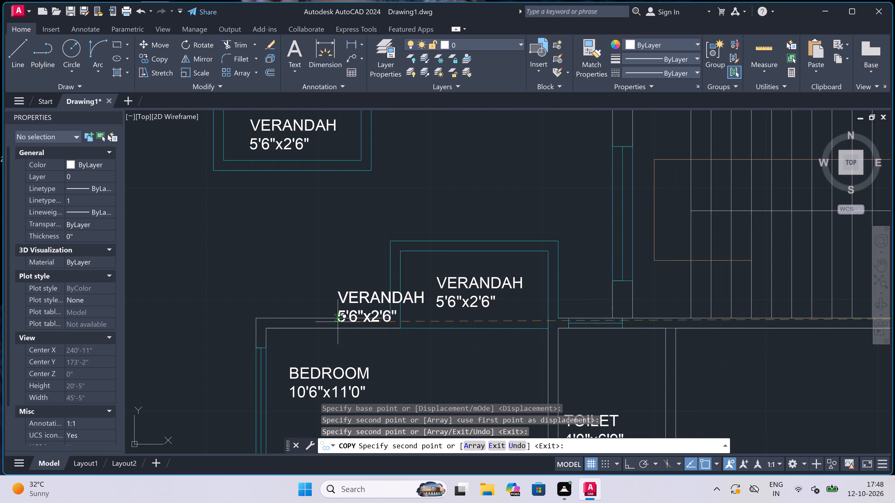
scroll(337, 310, "down", 3)
scroll(357, 298, "down", 1)
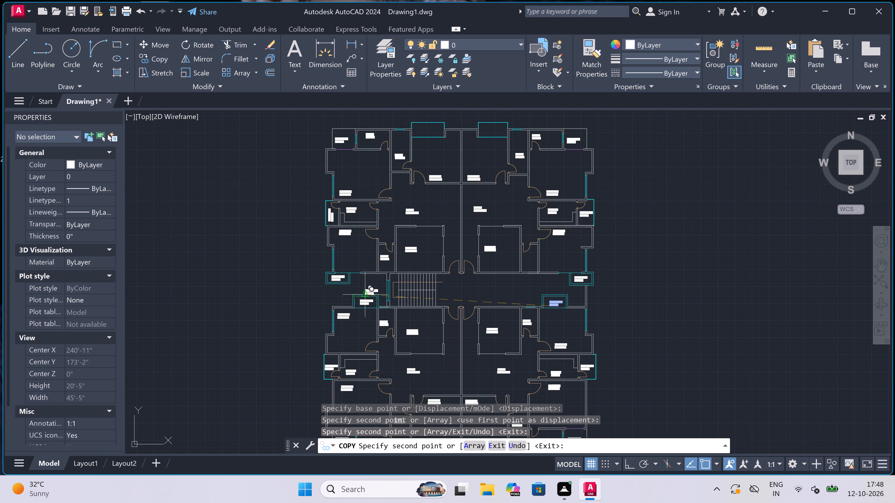
key("Escape")
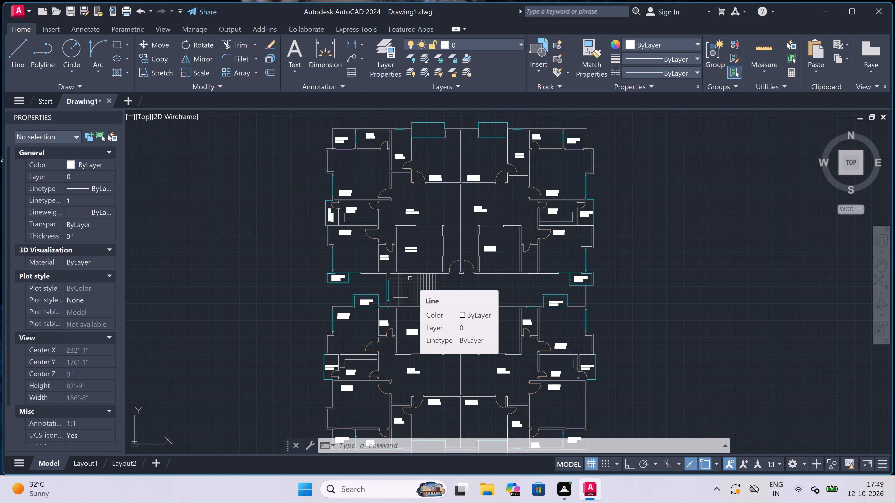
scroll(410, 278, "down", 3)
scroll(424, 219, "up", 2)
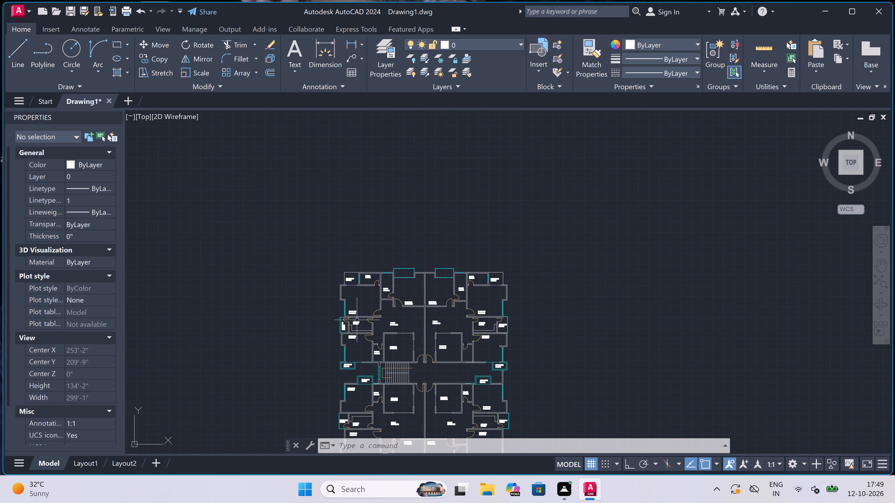
Add the multiline text label VERANDAH 8'6"x3'6" inside the upper-left unit's verandah beside the 4'7"x10'4" toilet.
scroll(416, 284, "up", 4)
scroll(296, 183, "up", 1)
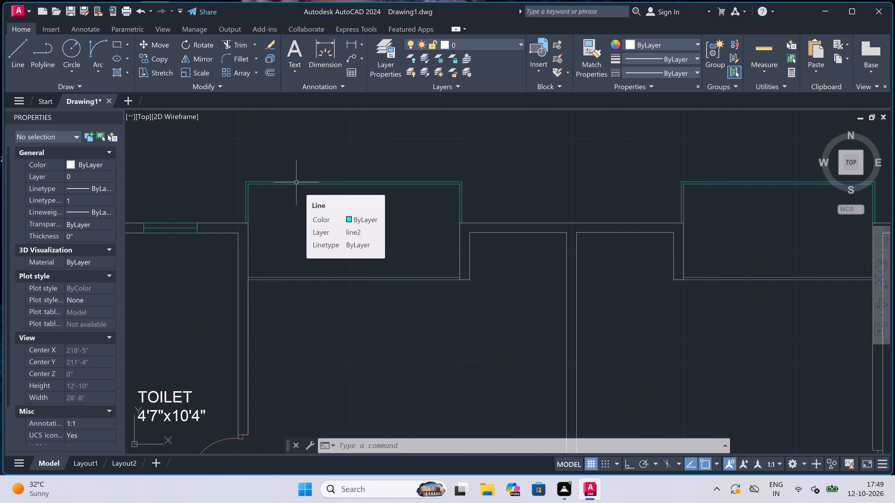
type("mt")
key("space")
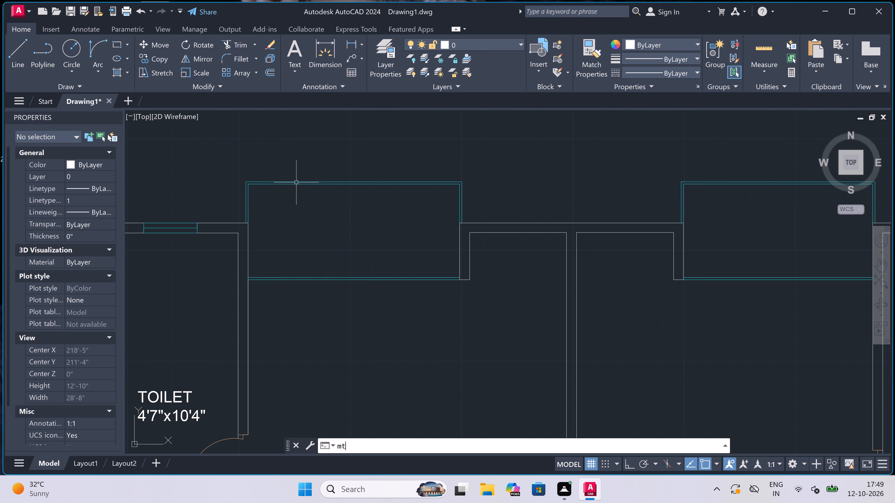
scroll(282, 212, "up", 1)
left_click_drag(263, 237, 283, 239)
left_click(716, 270)
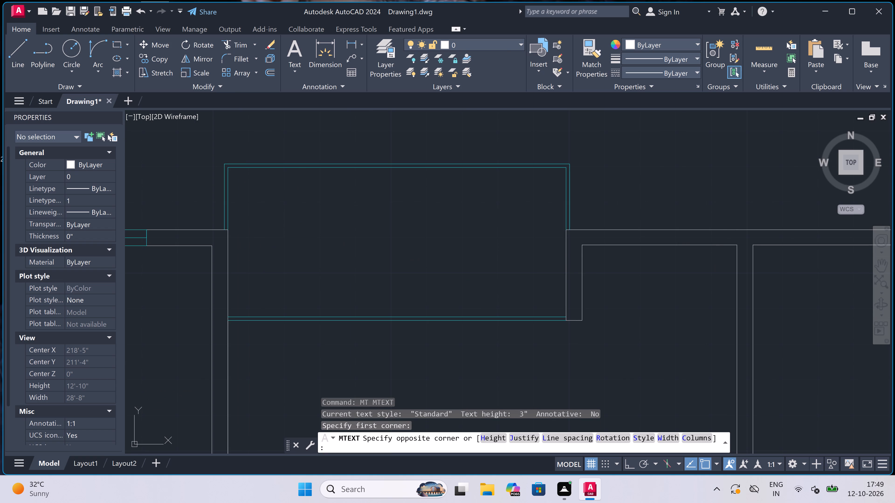
type("VE")
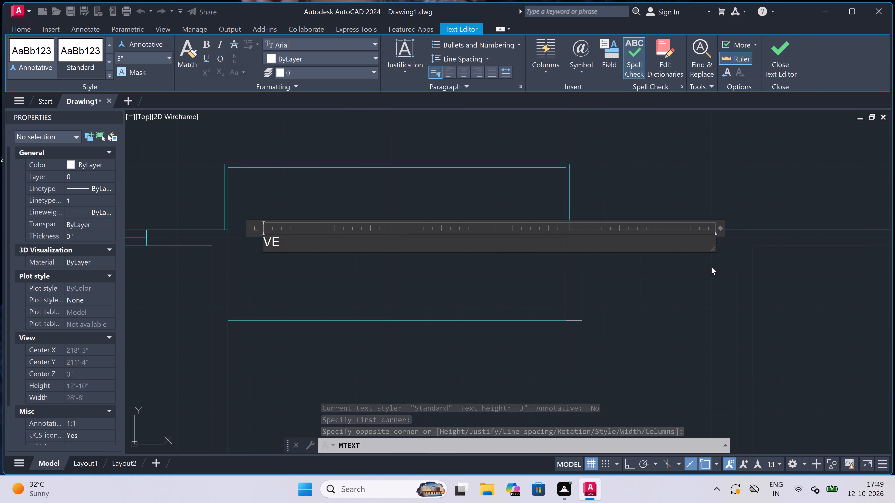
type("RAND")
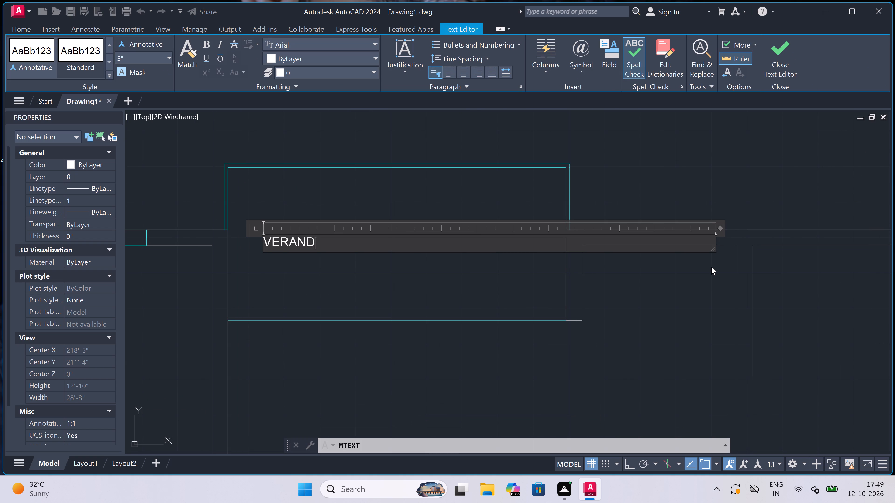
type("AH")
key("Return")
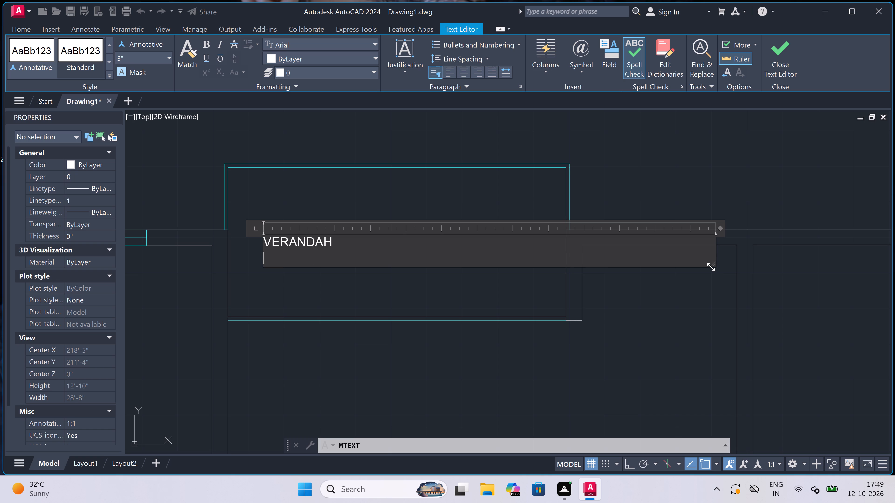
key("8")
key("apostrophe")
key("6")
key("shift+quotedbl")
key("x")
type("3'")
type("6\"")
left_click(262, 285)
Set the text height of the new VERANDAH 8'6"x3'6" label to 5".
left_click(295, 240)
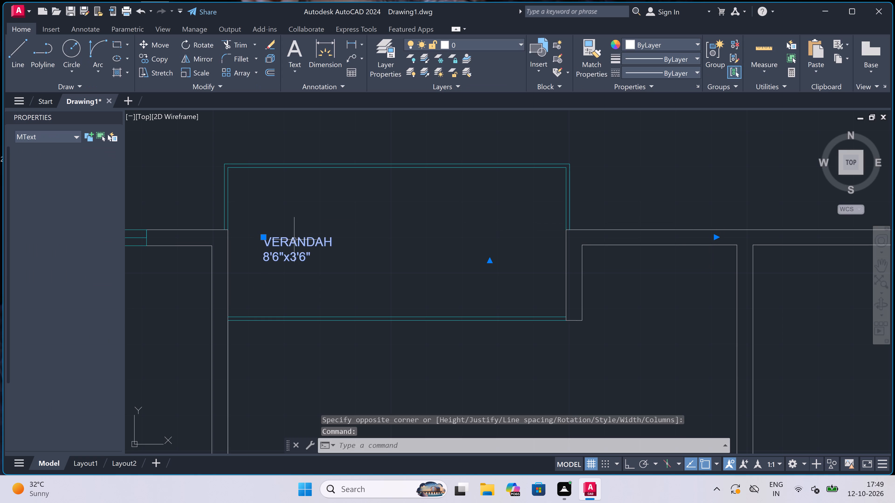
left_click(81, 358)
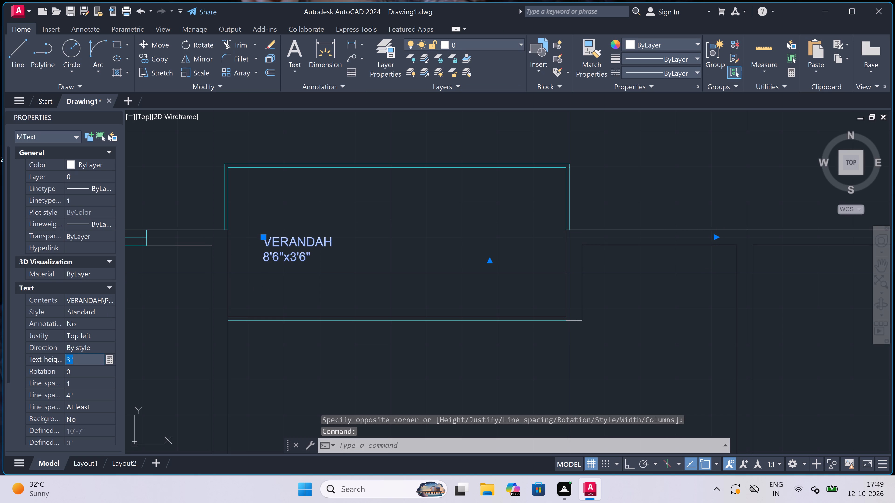
key("BackSpace")
type("5\"")
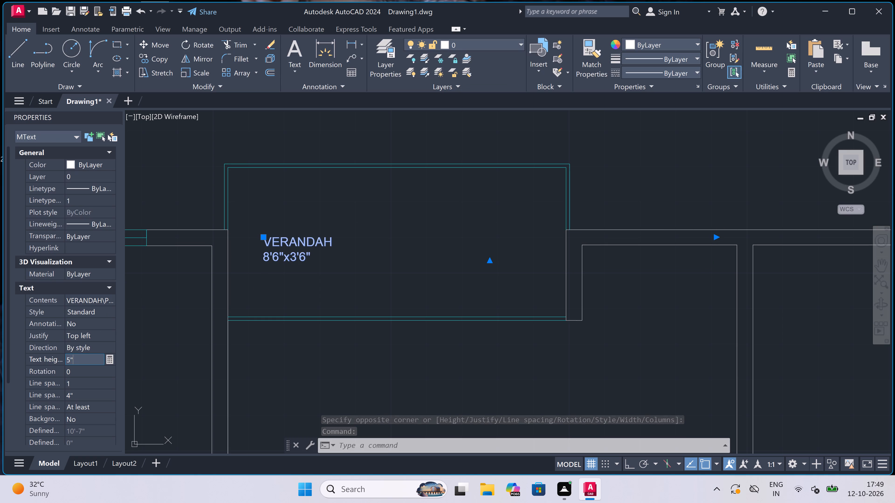
left_click(409, 292)
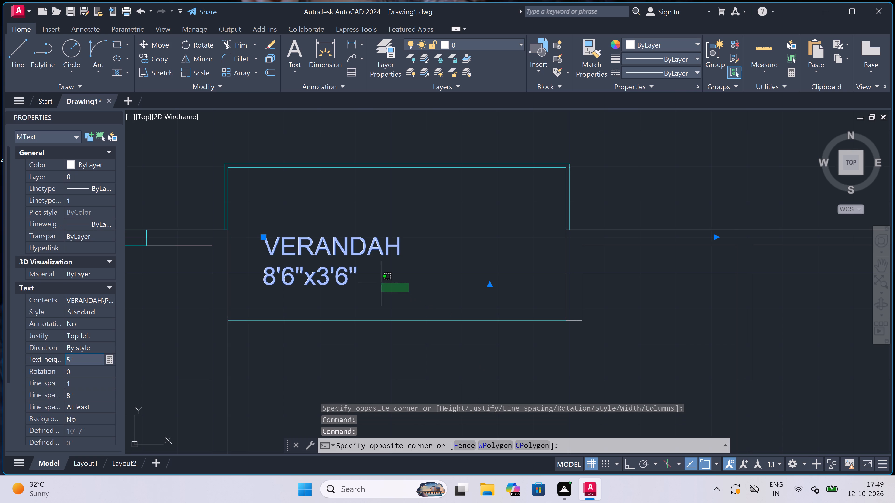
key("Escape")
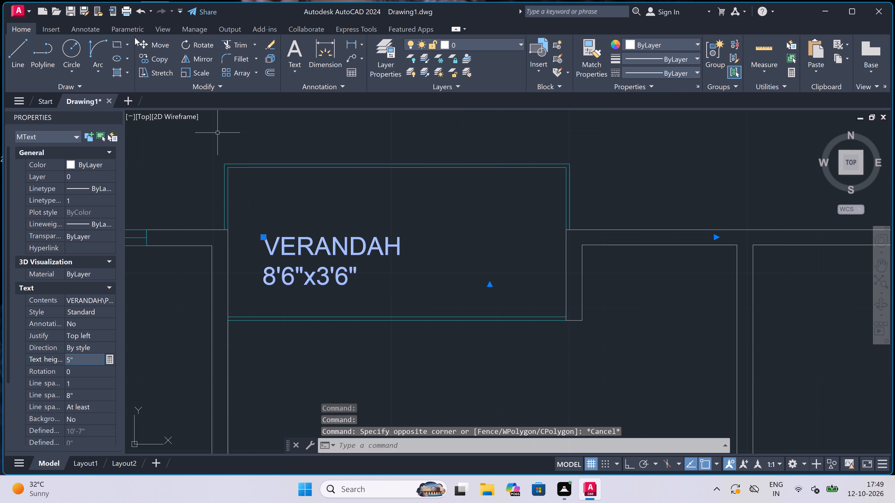
Copy the VERANDAH 8'6"x3'6" label into the matching top verandah of the upper-right unit.
left_click(153, 56)
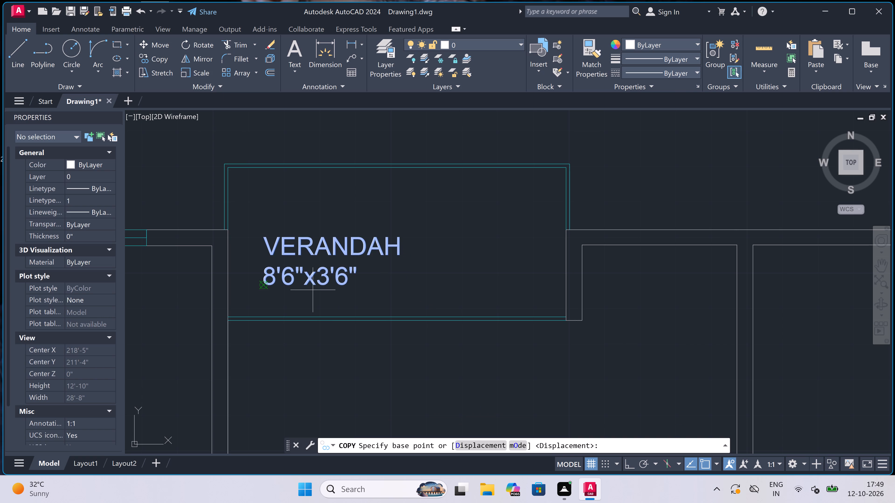
left_click(300, 267)
scroll(300, 265, "down", 3)
scroll(465, 269, "up", 3)
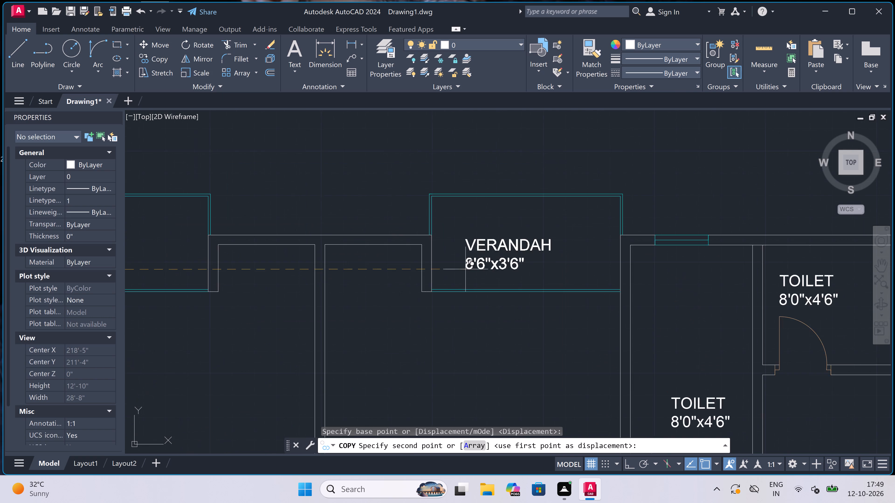
left_click(475, 261)
Place another copy of the VERANDAH 8'6"x3'6" label inside the lower-right unit's bottom verandah.
scroll(392, 221, "down", 8)
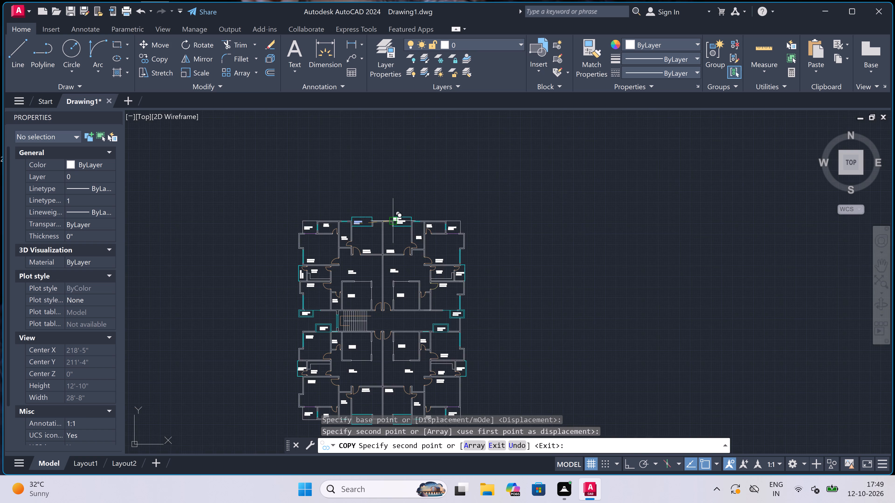
scroll(392, 221, "down", 2)
scroll(384, 303, "up", 4)
scroll(414, 296, "up", 4)
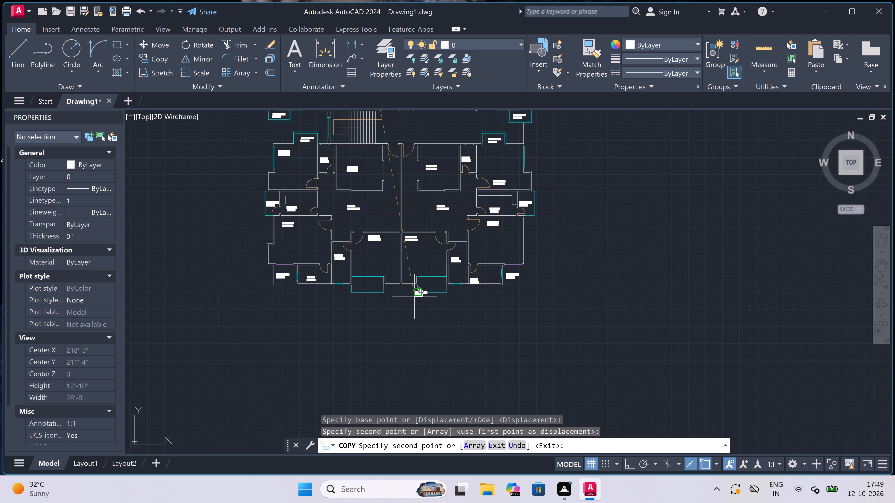
scroll(433, 263, "up", 3)
scroll(461, 255, "down", 3)
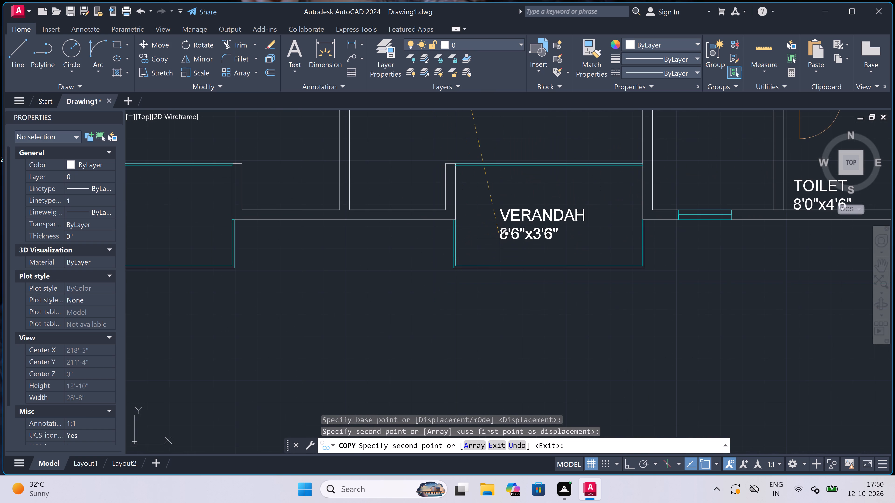
left_click(508, 230)
Place a copy of the VERANDAH 8'6"x3'6" label inside the lower-left unit's bottom verandah and finish copying.
scroll(401, 240, "down", 4)
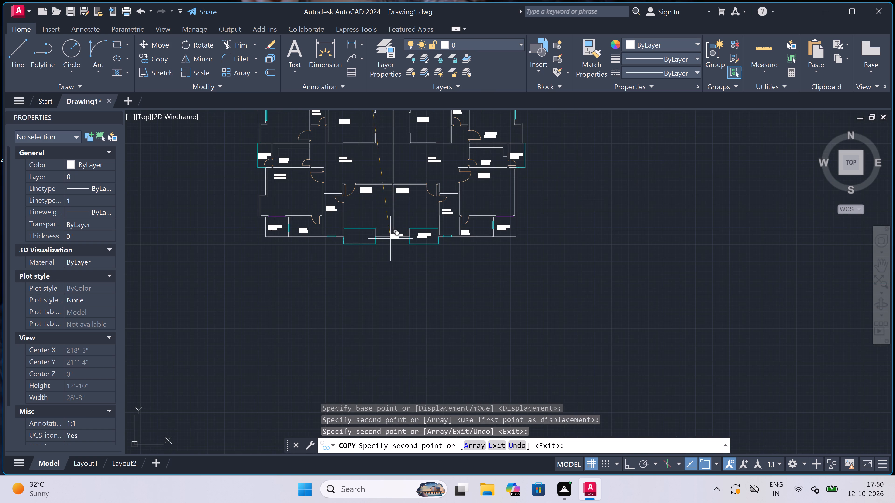
scroll(337, 236, "up", 3)
scroll(392, 240, "up", 3)
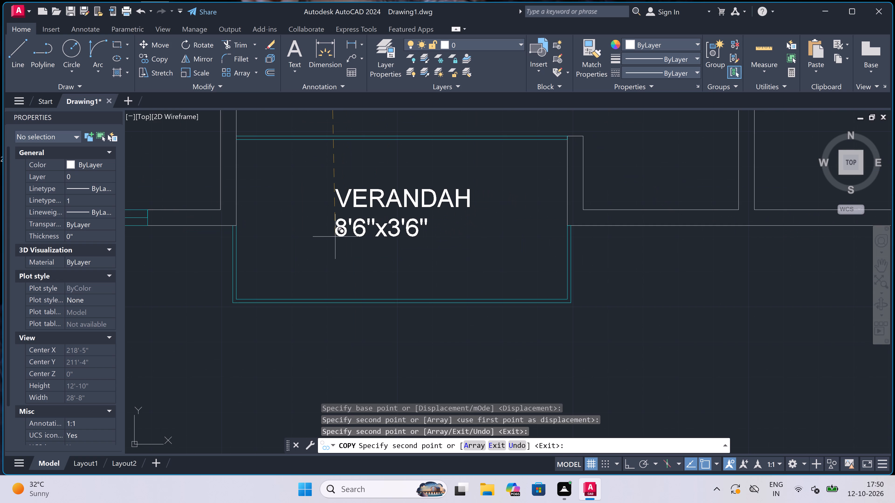
left_click(331, 238)
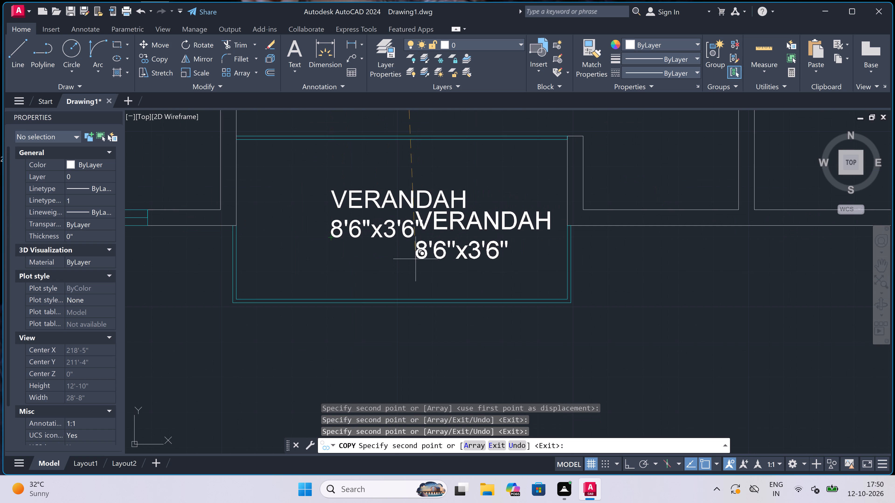
key("Escape")
Review the room and verandah labels across all four units, including the lower-left unit's kitchen verandah.
scroll(335, 255, "down", 5)
scroll(319, 225, "up", 2)
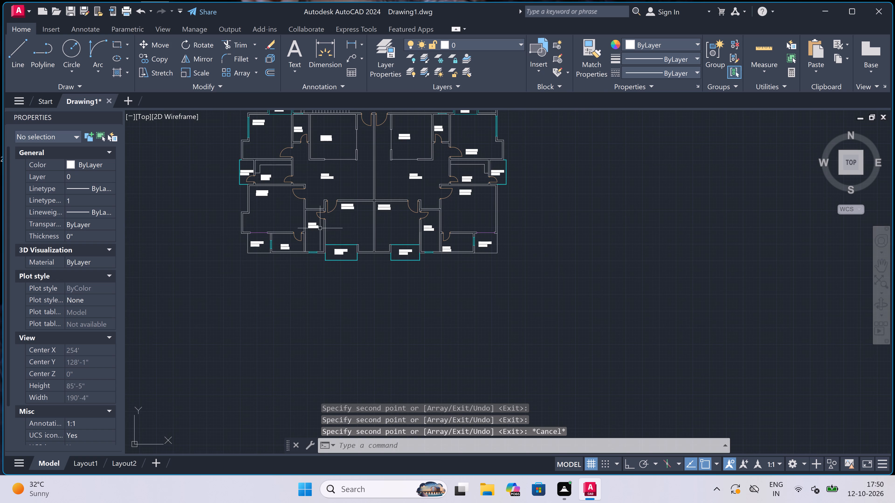
scroll(319, 225, "up", 2)
scroll(319, 225, "down", 7)
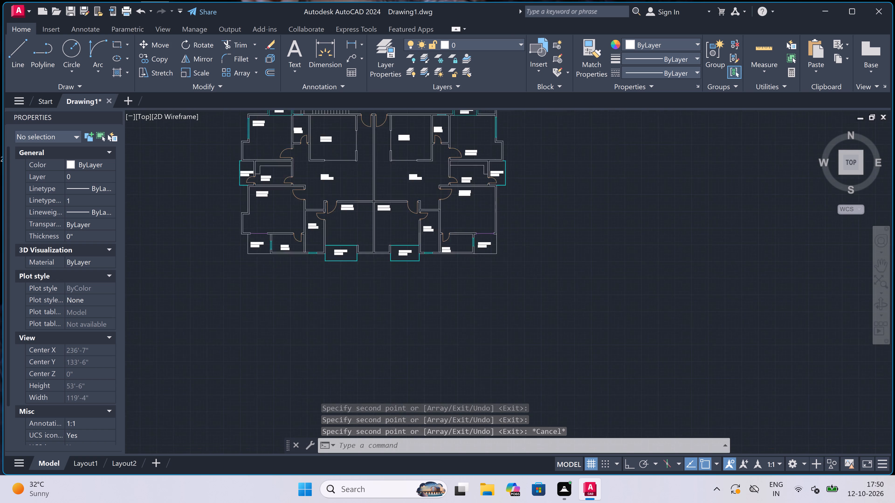
scroll(330, 152, "up", 4)
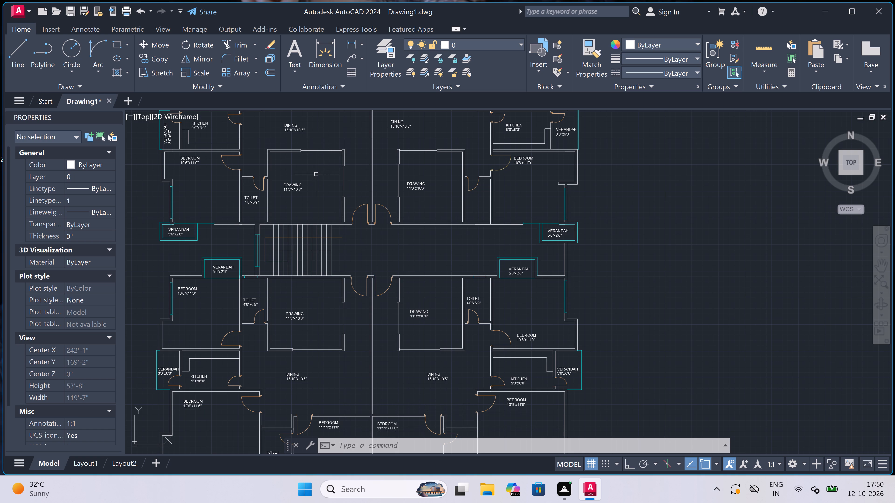
scroll(316, 175, "down", 2)
scroll(258, 233, "up", 3)
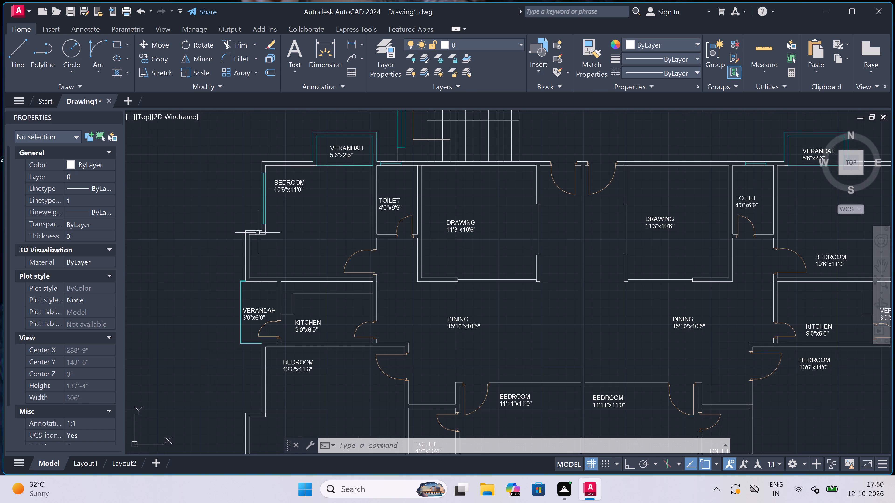
scroll(244, 321, "up", 3)
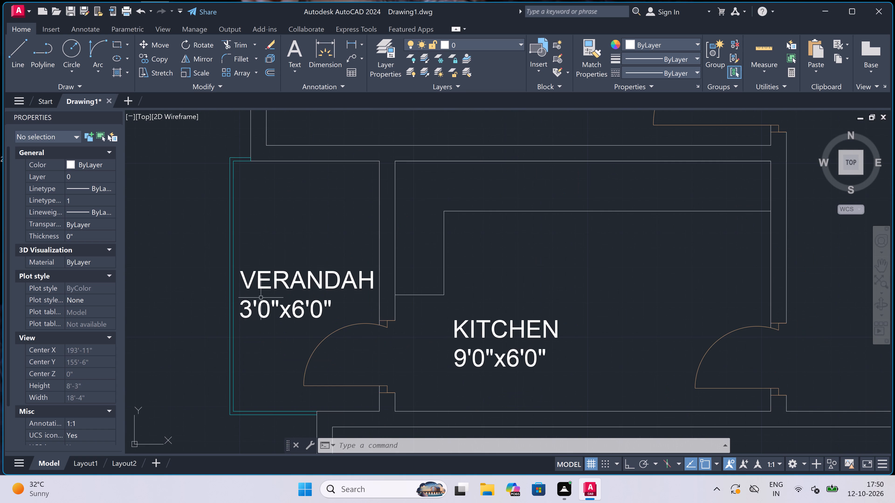
left_click(260, 296)
left_click(262, 267)
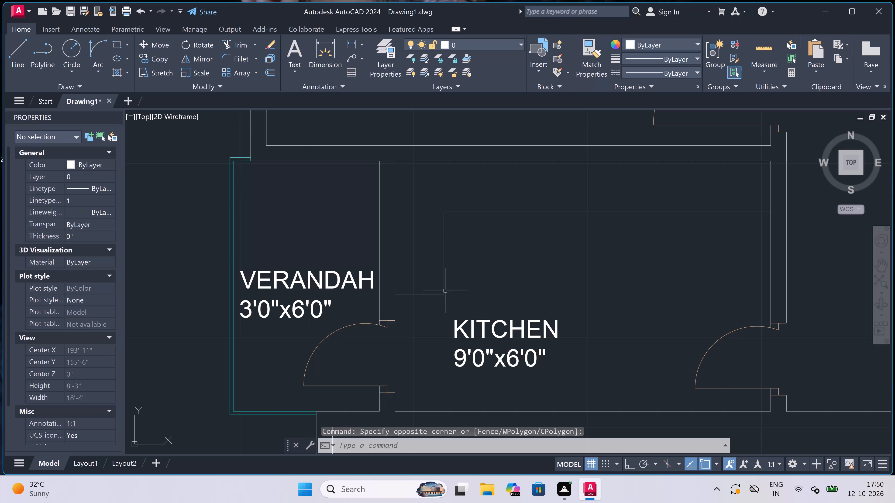
scroll(218, 299, "down", 5)
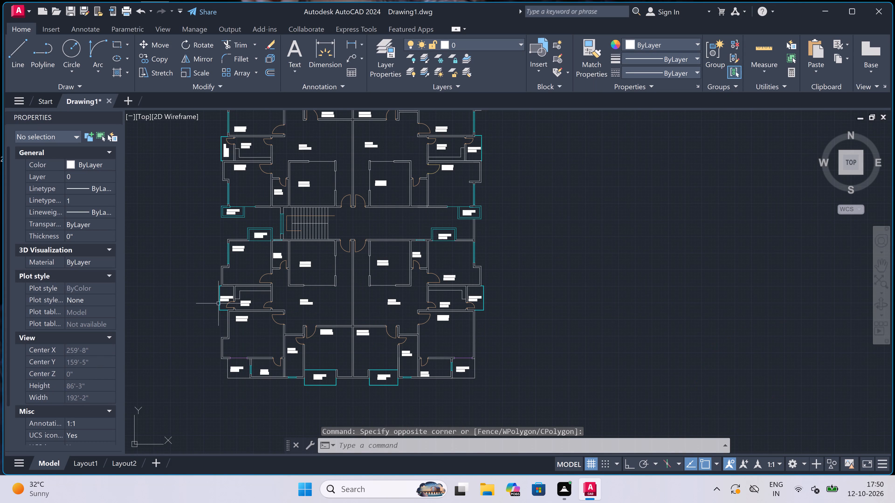
scroll(233, 320, "down", 1)
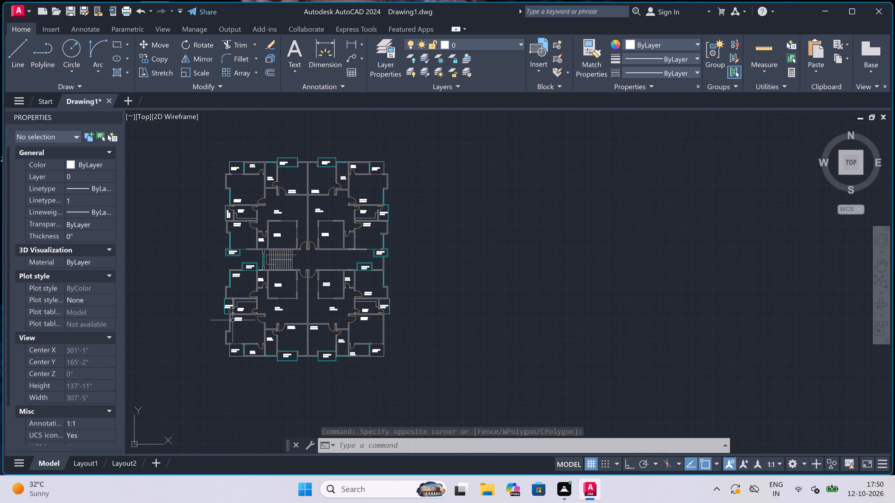
Draw a straight vertical line closing the recess in the lower-left unit's 12'6"x11'6" bedroom, from the recess corner to the bottom wall.
scroll(233, 320, "up", 1)
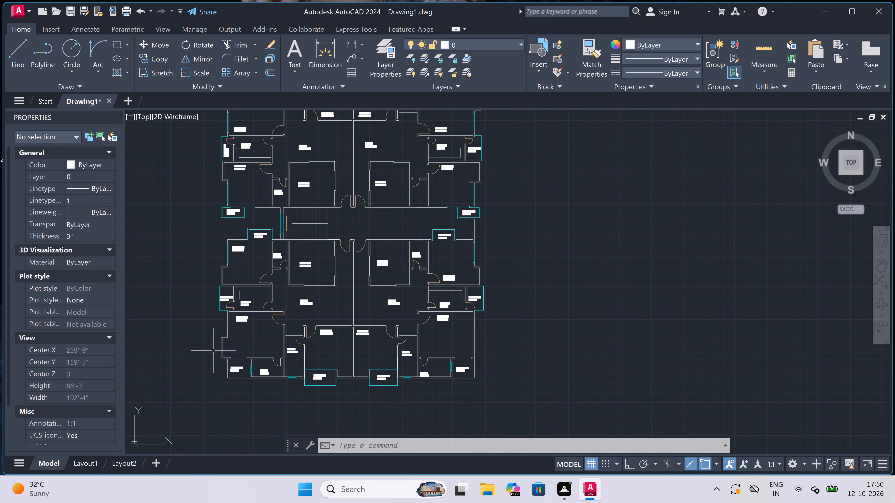
scroll(213, 351, "up", 3)
key("l")
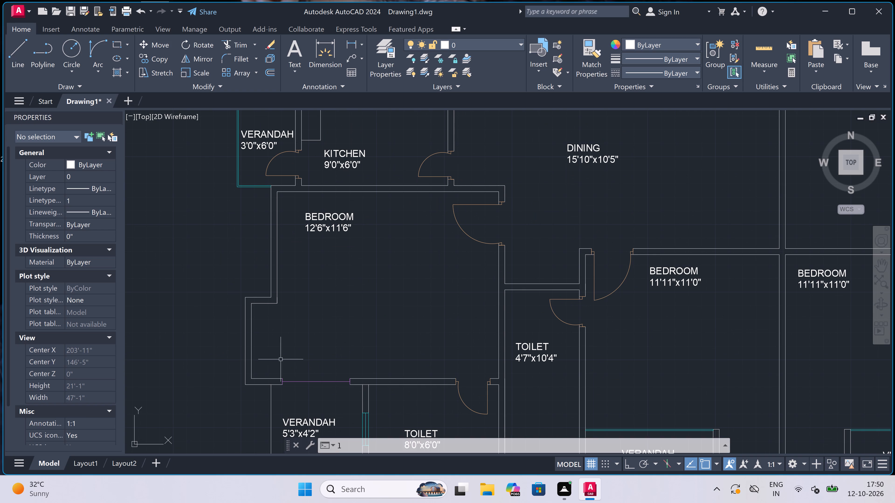
key("space")
scroll(255, 378, "up", 2)
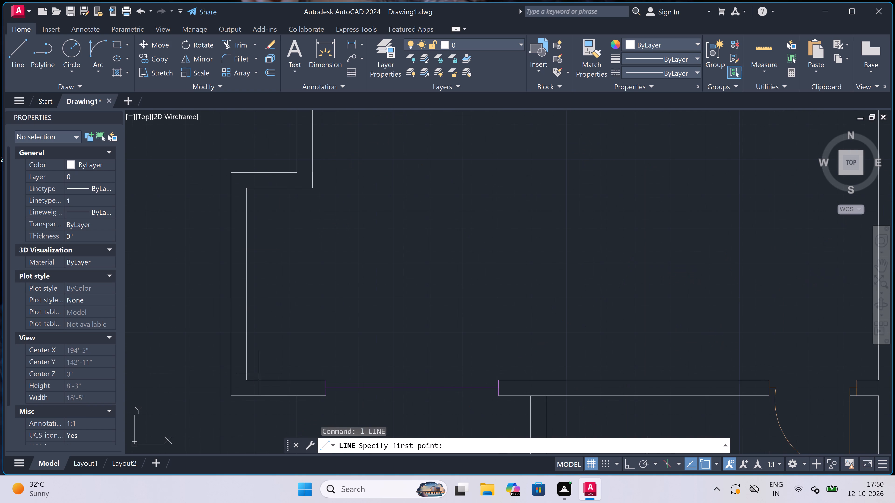
left_click(315, 189)
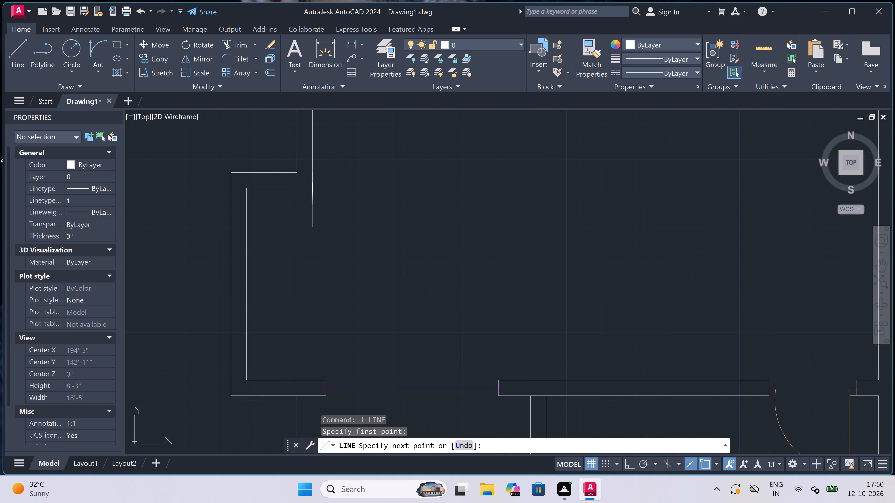
left_click(281, 386)
key("F8")
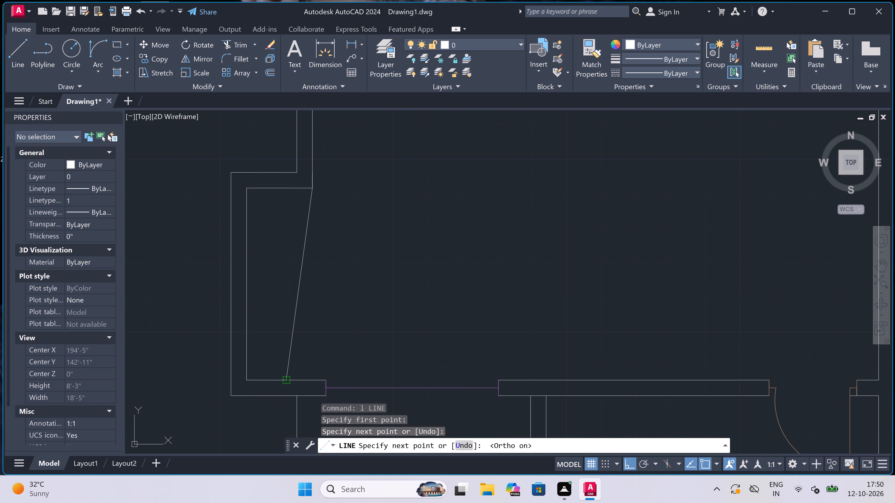
key("ctrl+z")
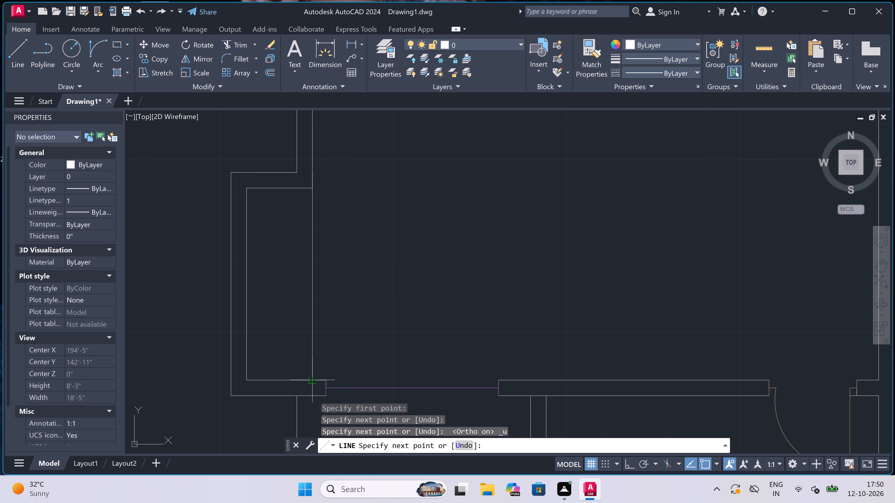
left_click(311, 382)
key("Escape")
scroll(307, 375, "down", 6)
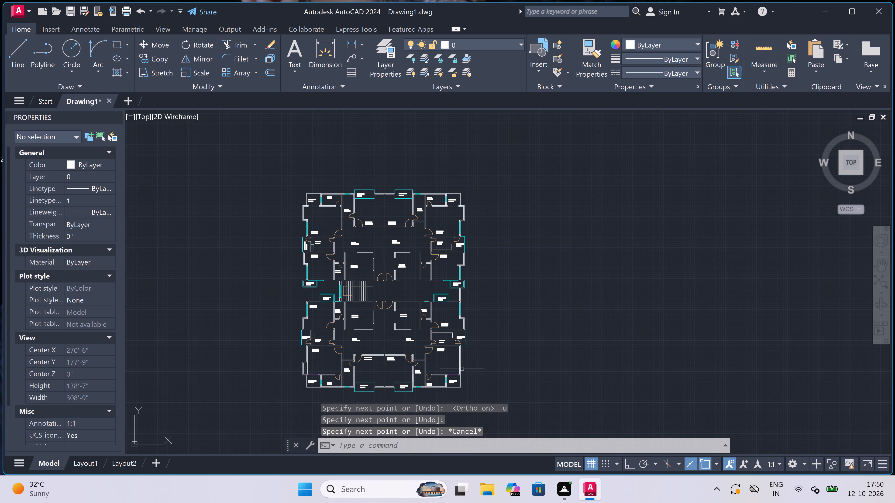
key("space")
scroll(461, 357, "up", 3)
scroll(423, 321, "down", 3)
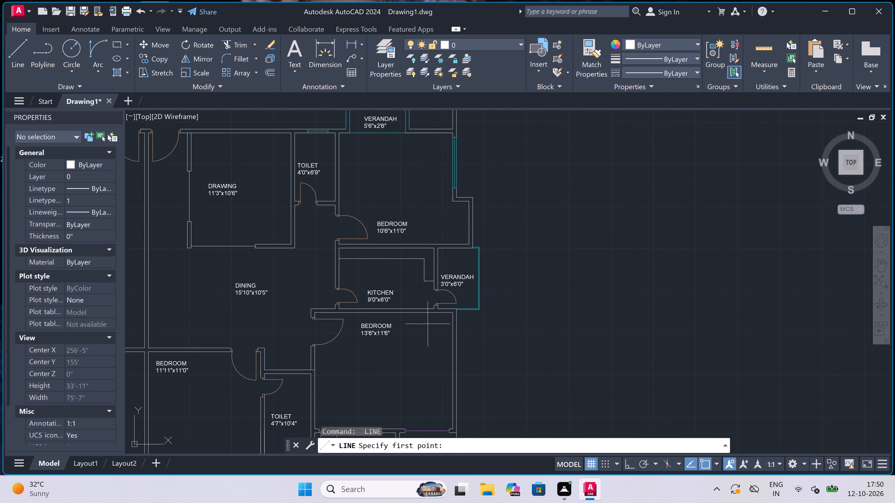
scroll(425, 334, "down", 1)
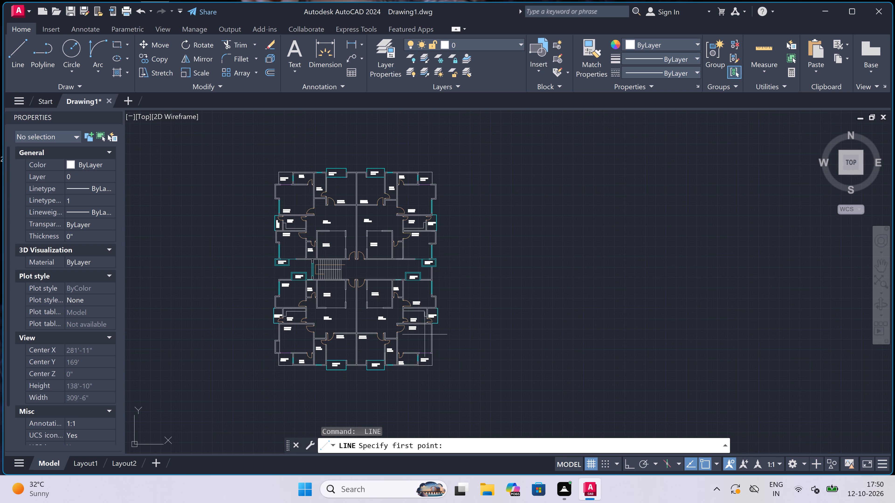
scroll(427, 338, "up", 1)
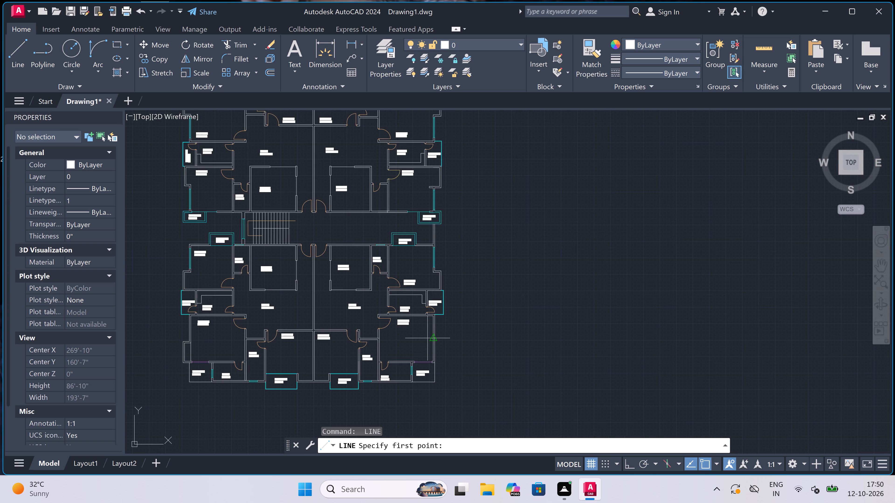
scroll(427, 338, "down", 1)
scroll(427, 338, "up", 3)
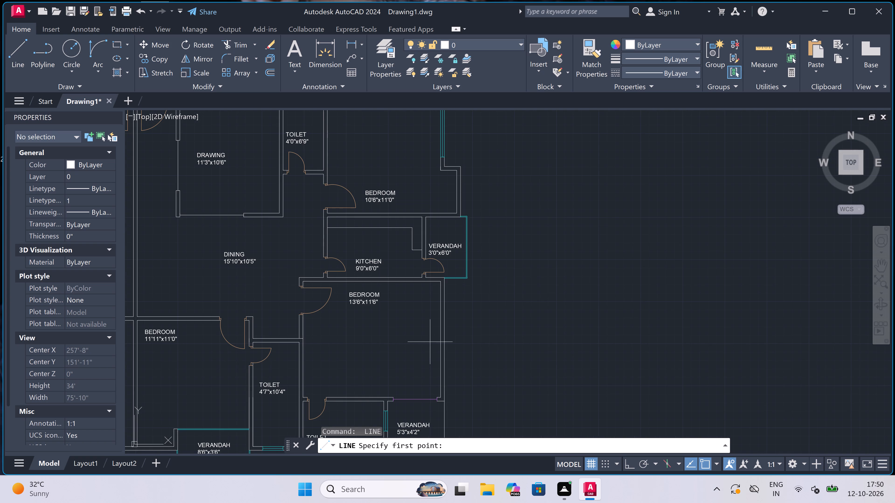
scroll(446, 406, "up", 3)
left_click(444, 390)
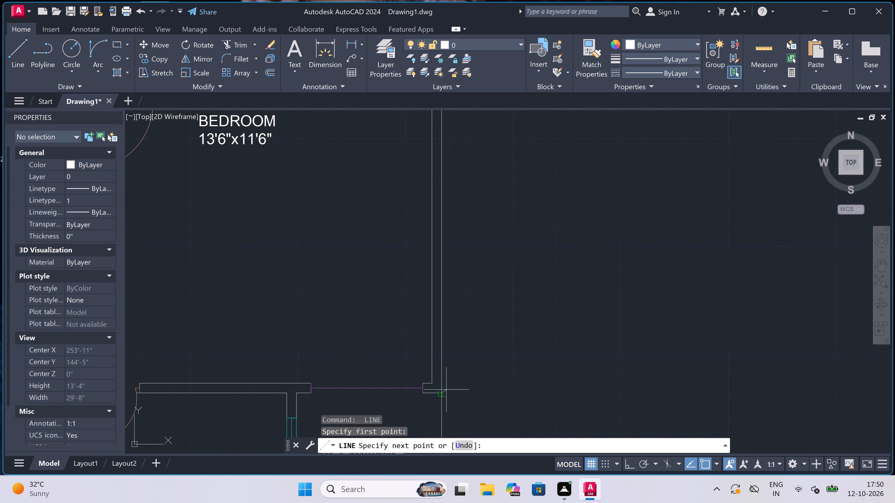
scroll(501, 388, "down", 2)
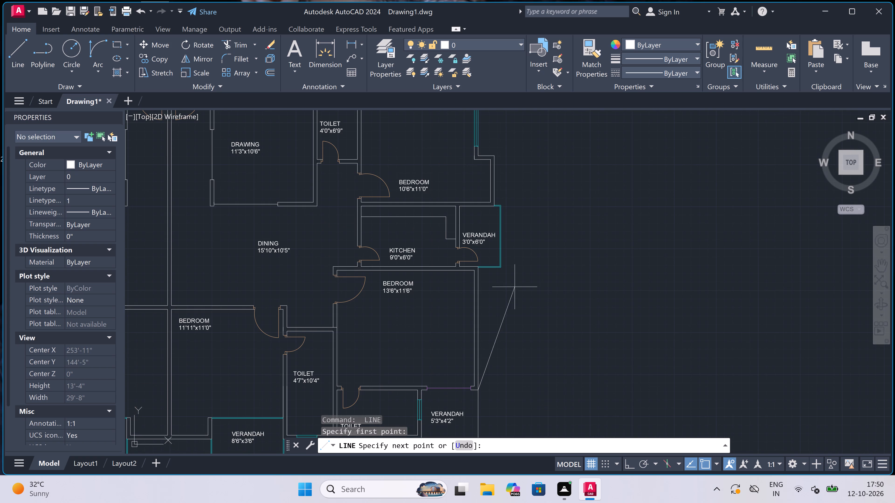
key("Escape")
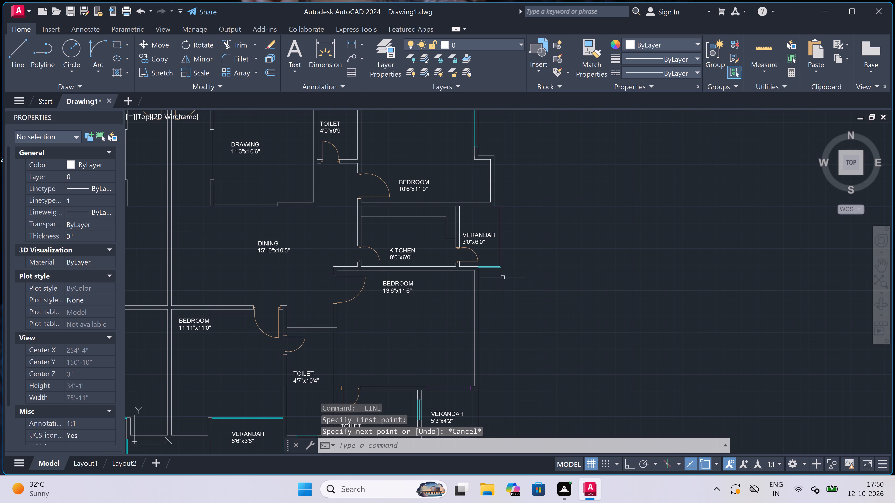
Draw a vertical guide line from the lower-right unit's kitchen verandah outer corner down past the 13'6"x11'6" bedroom's bottom wall.
key("space")
left_click(502, 268)
scroll(500, 379, "down", 3)
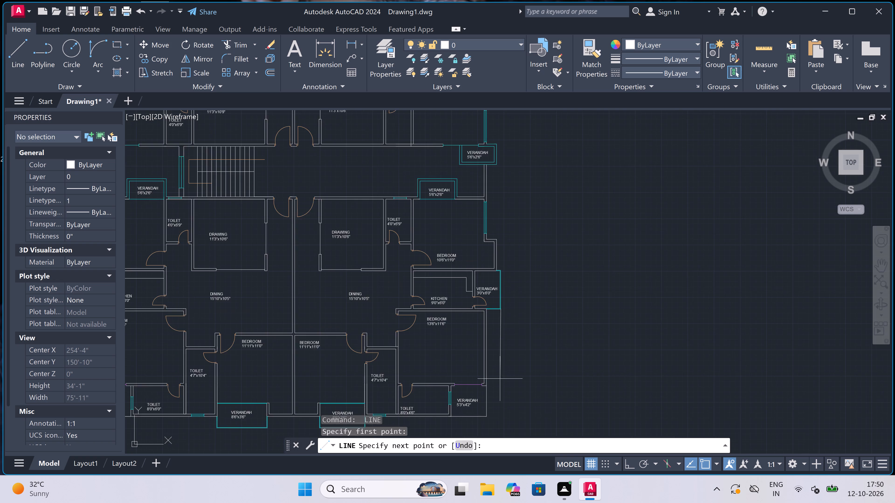
key("F8")
scroll(502, 395, "up", 3)
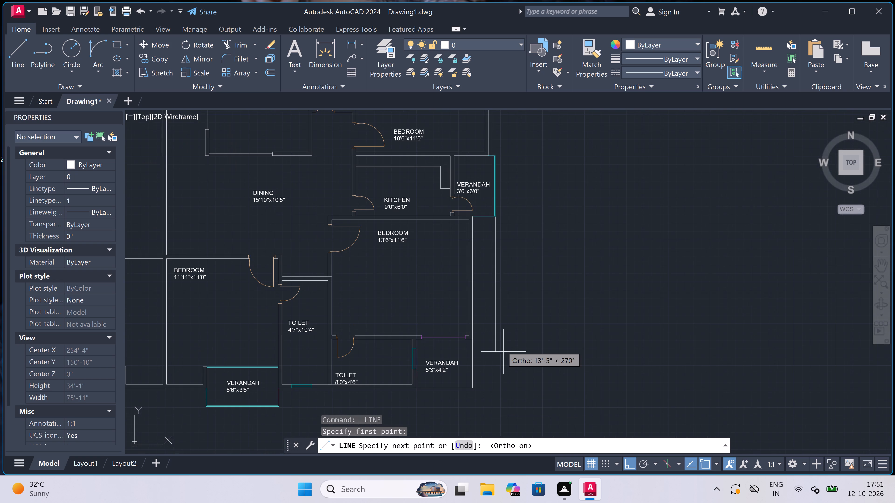
scroll(499, 338, "up", 2)
left_click(488, 381)
key("Escape")
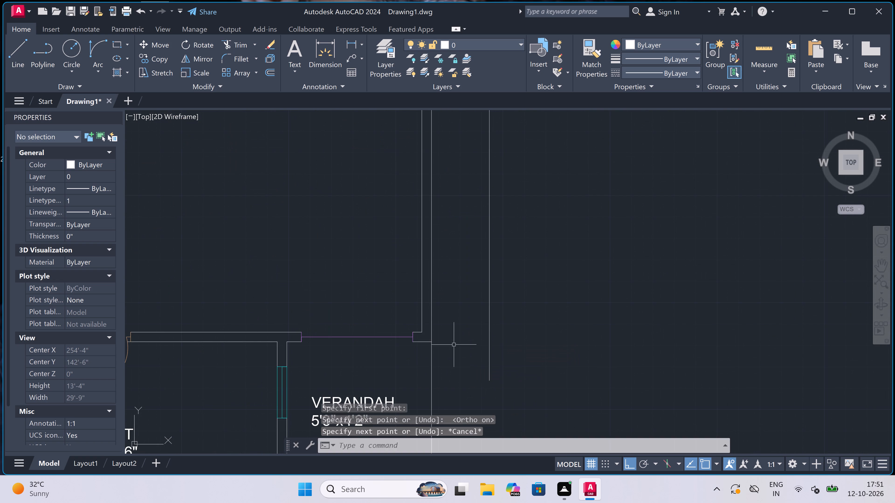
Draw the lower-right bedroom's recess outline from the bottom outer wall corner to the guide line, 5' up, and back to the inner wall face.
scroll(433, 340, "up", 2)
key("space")
left_click(433, 344)
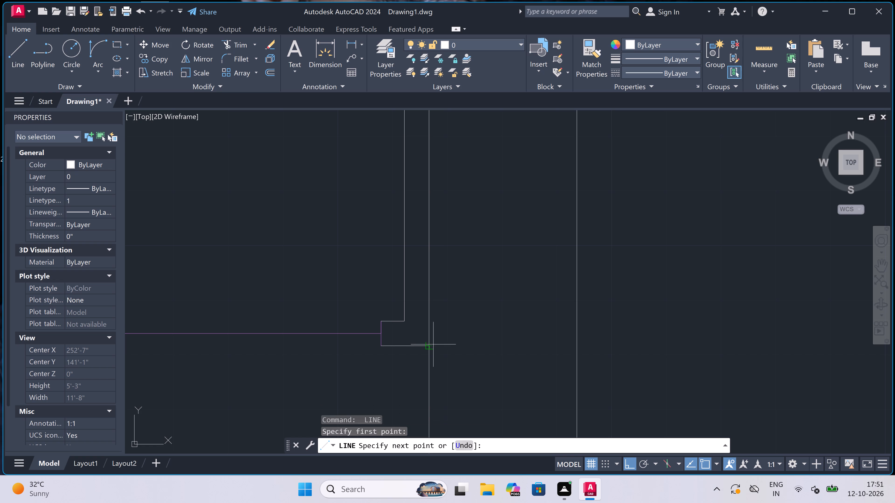
left_click(578, 342)
key("5")
type("'")
key("space")
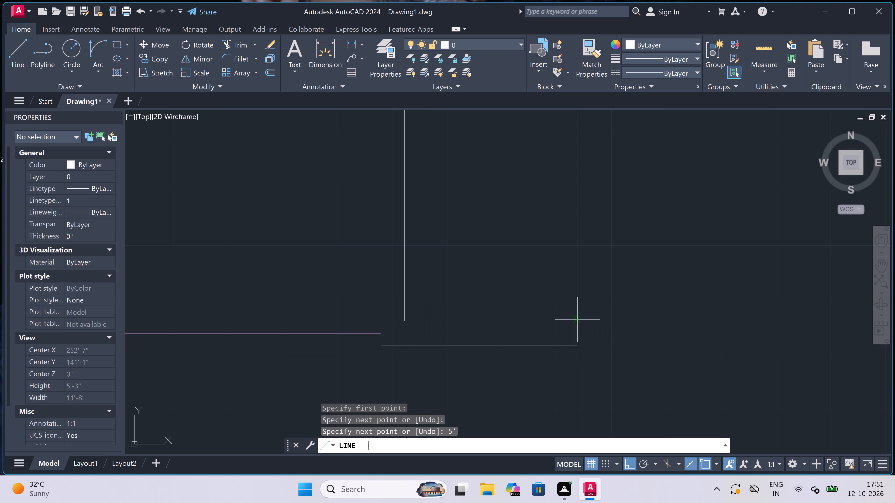
scroll(577, 319, "down", 3)
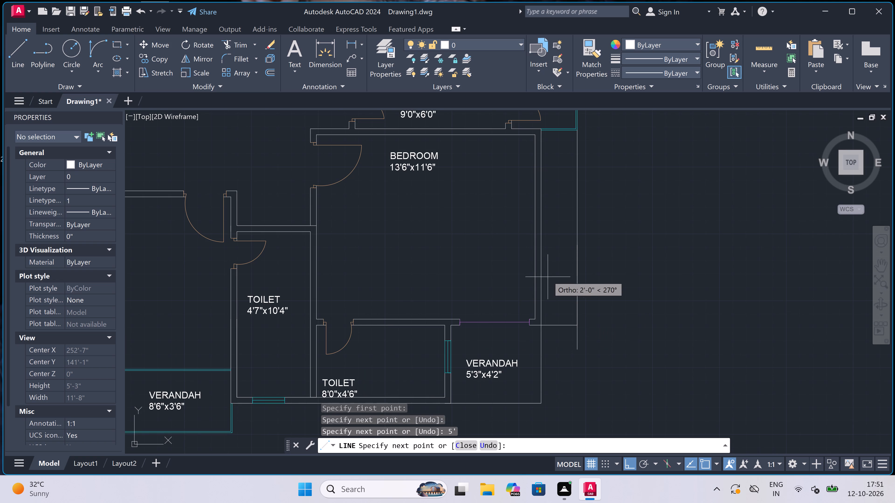
scroll(543, 270, "up", 3)
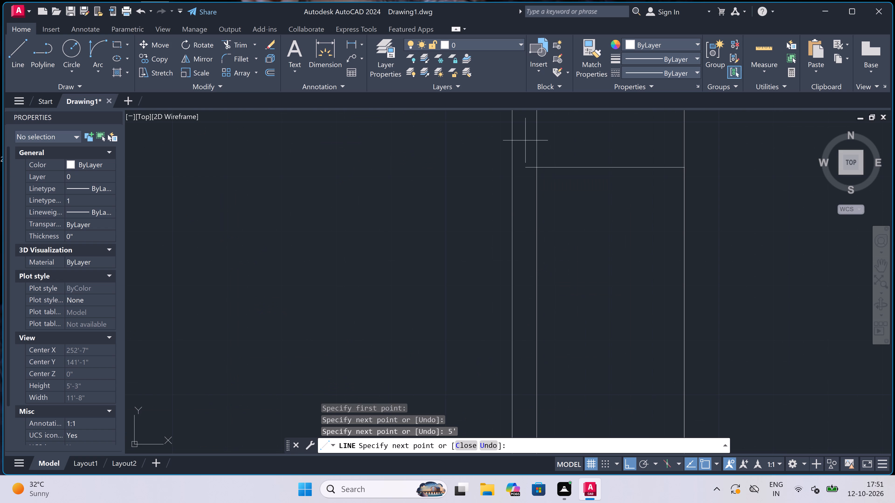
left_click(512, 167)
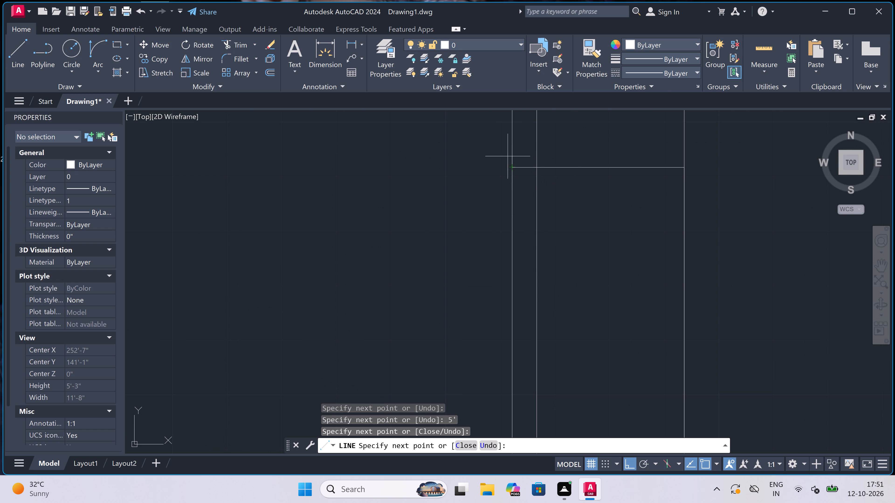
Continue the recess outline 4.5" up along the bedroom wall and across to the guide line, forming the upper recess wall.
scroll(407, 222, "down", 2)
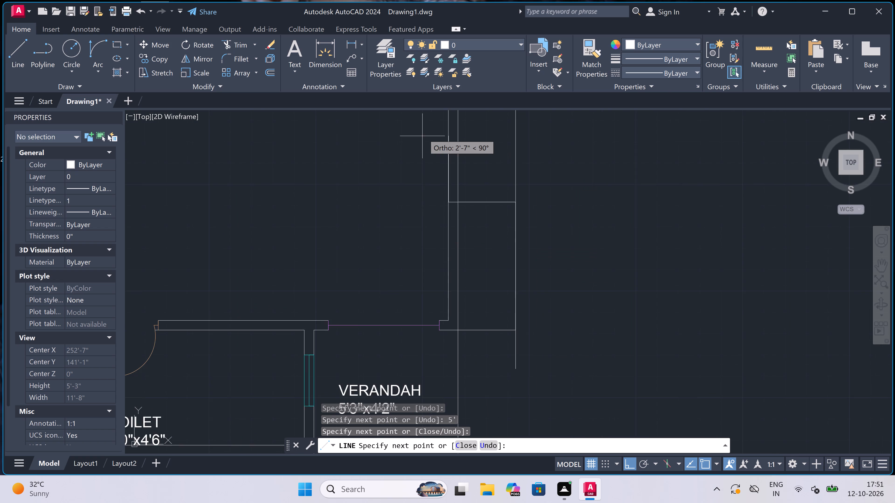
scroll(424, 134, "up", 1)
type("4.5\"")
key("space")
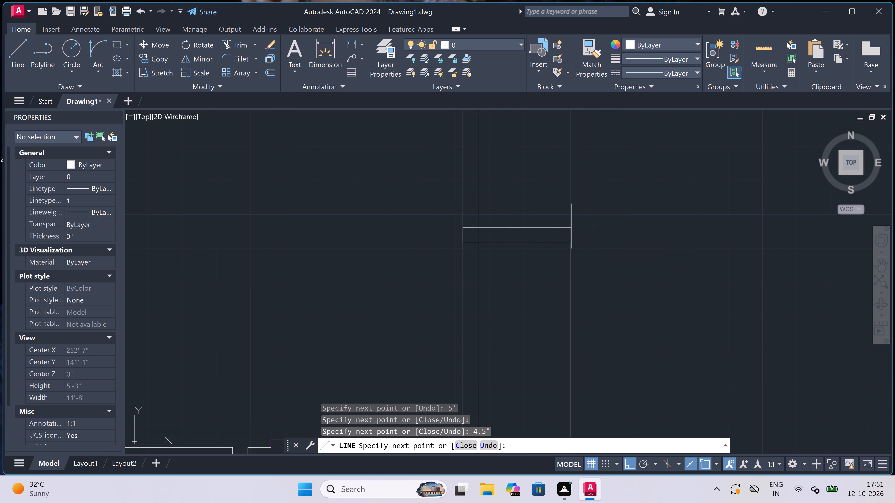
left_click(567, 223)
Draw the recess's inner wall face 4.5" inside the guide line down to the bottom line, 4.5" up, and across to the bedroom's inner corner.
type("4.5\"")
key("space")
scroll(431, 220, "down", 3)
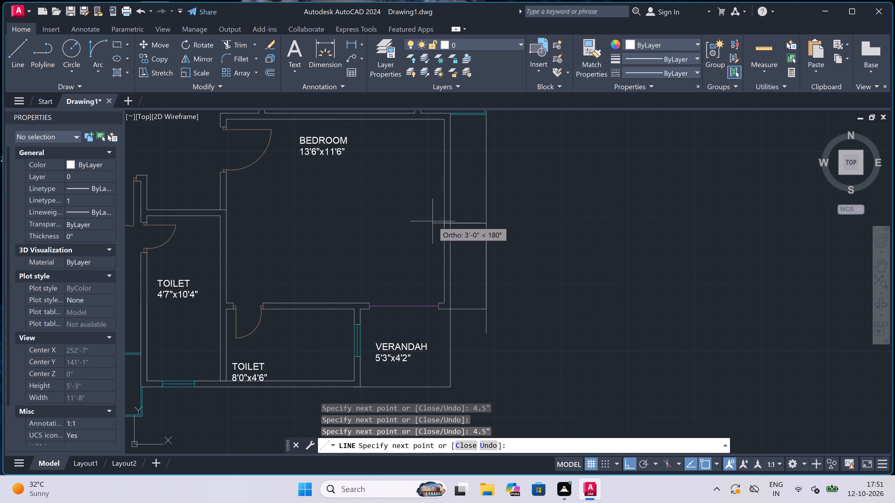
scroll(475, 319, "up", 3)
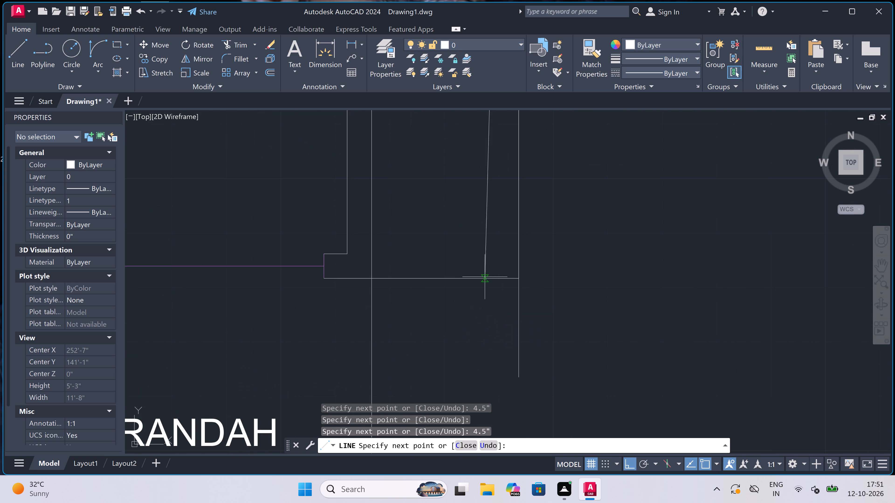
left_click(498, 277)
key("3")
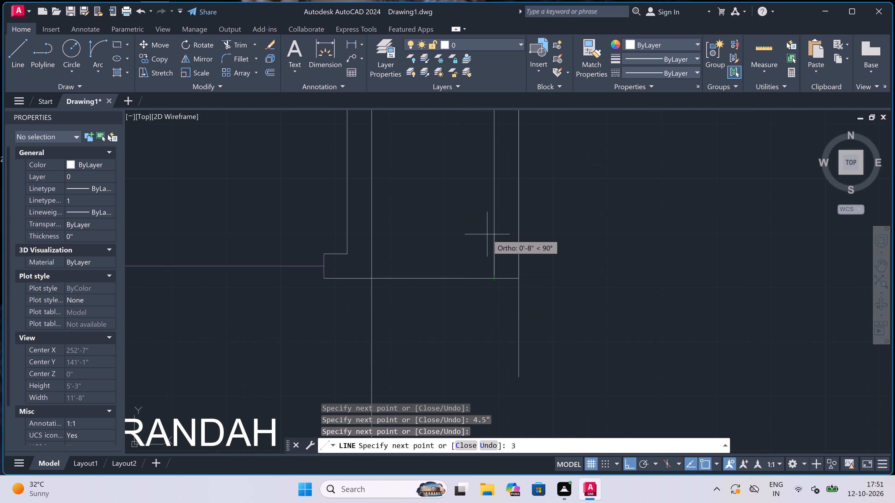
key("BackSpace")
type("4/5\"")
key("BackSpace")
key("BackSpace")
key("BackSpace")
type(".5\"")
key("space")
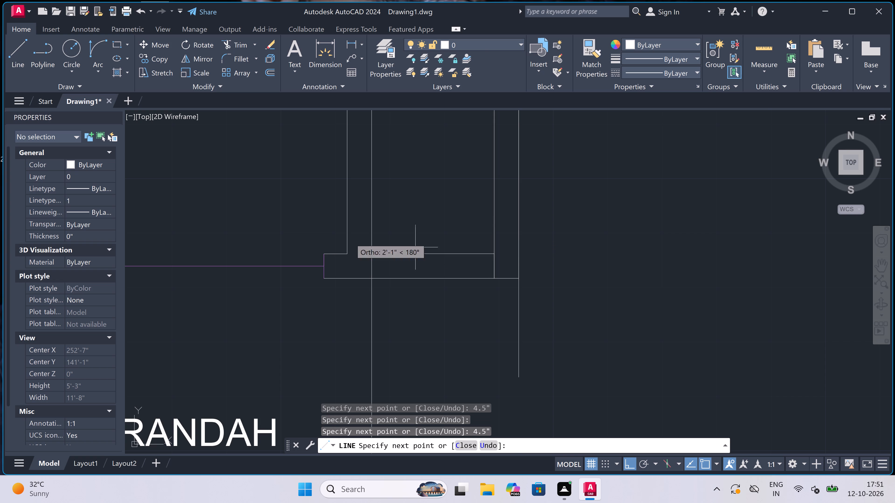
left_click(349, 253)
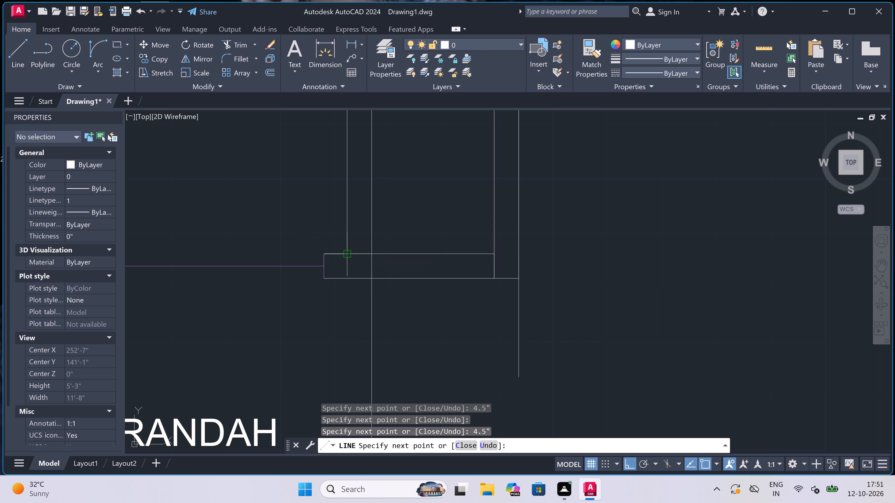
key("Escape")
Trim the excess wall and guide lines crossing the recess opening and bottom wall of the lower-right 13'6"x11'6" bedroom, including the overhang below.
type("tr")
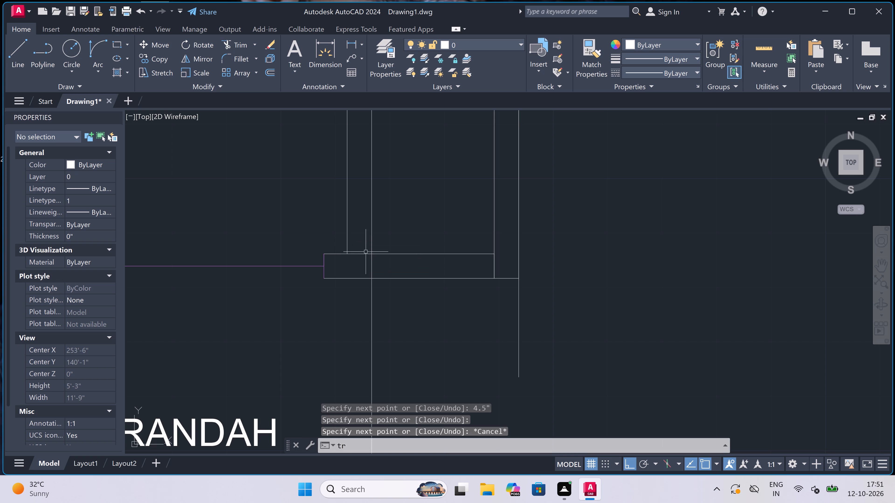
key("space")
left_click(366, 259)
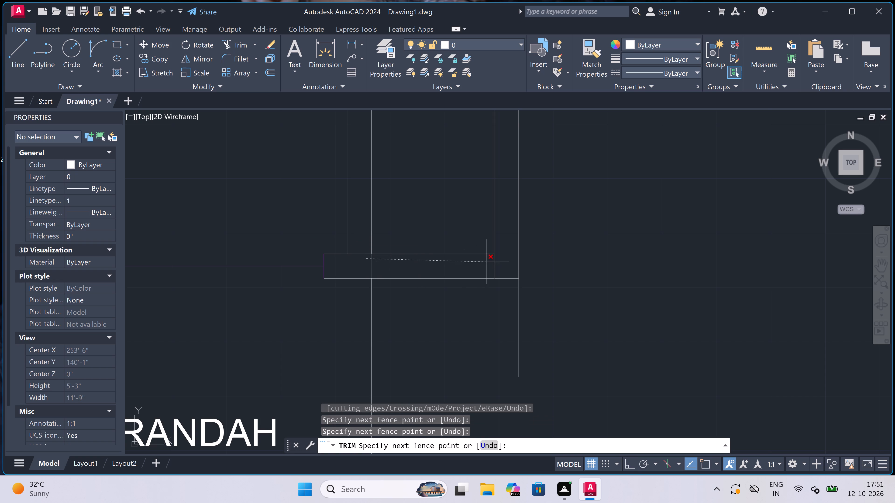
left_click(504, 263)
scroll(386, 263, "down", 3)
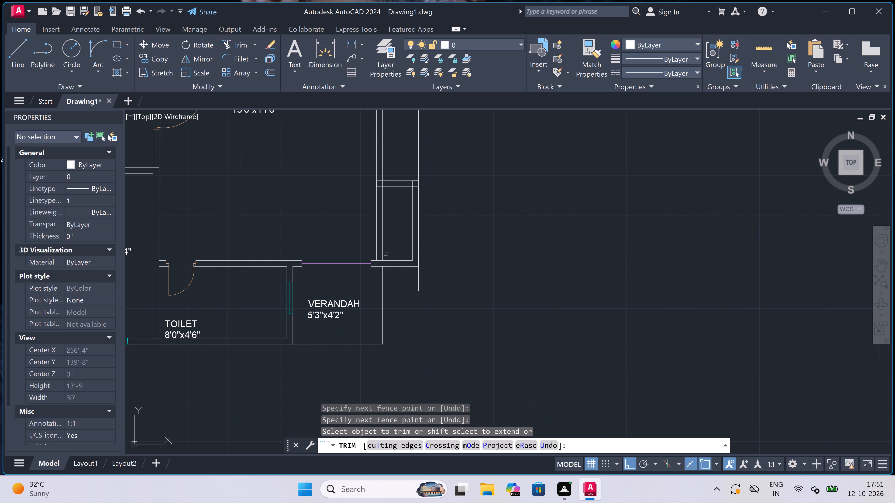
left_click(391, 228)
left_click(350, 222)
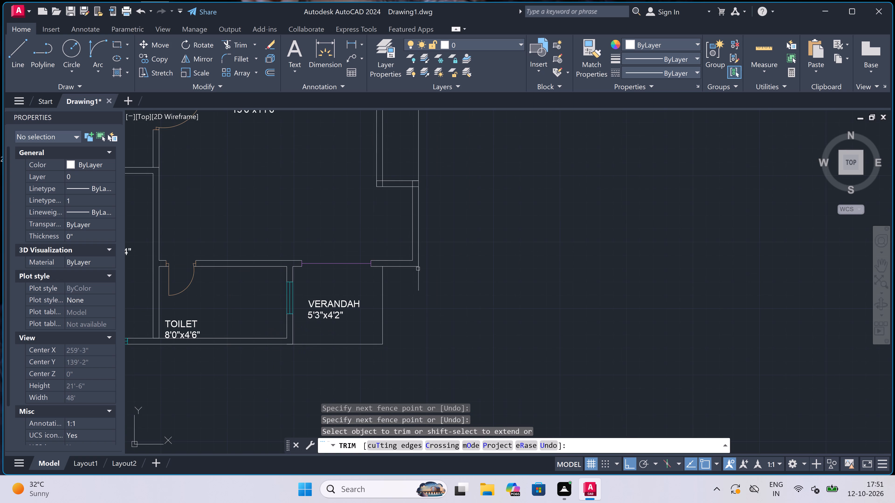
left_click(412, 282)
left_click(445, 260)
Trim the overlapping line segments inside the recess's upper wall so its corners join cleanly with the bedroom wall and recess side wall.
scroll(380, 172, "up", 4)
left_click(382, 179)
left_click(380, 204)
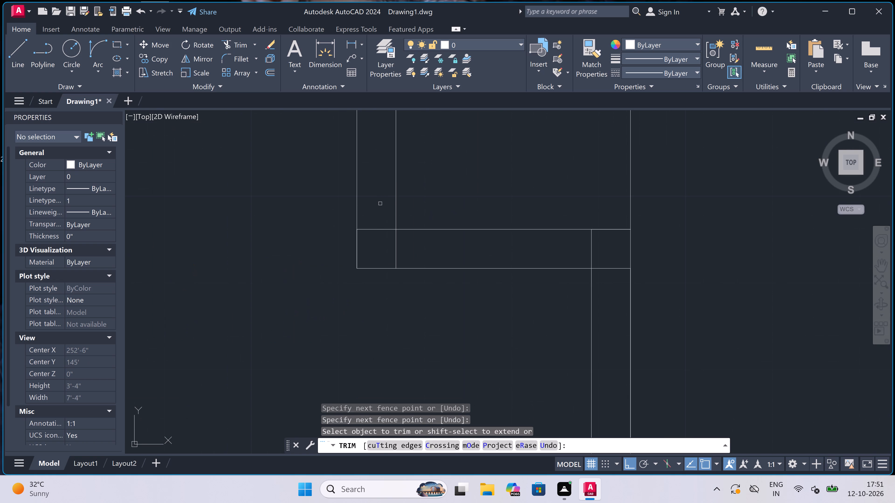
scroll(386, 202, "down", 7)
scroll(368, 169, "up", 1)
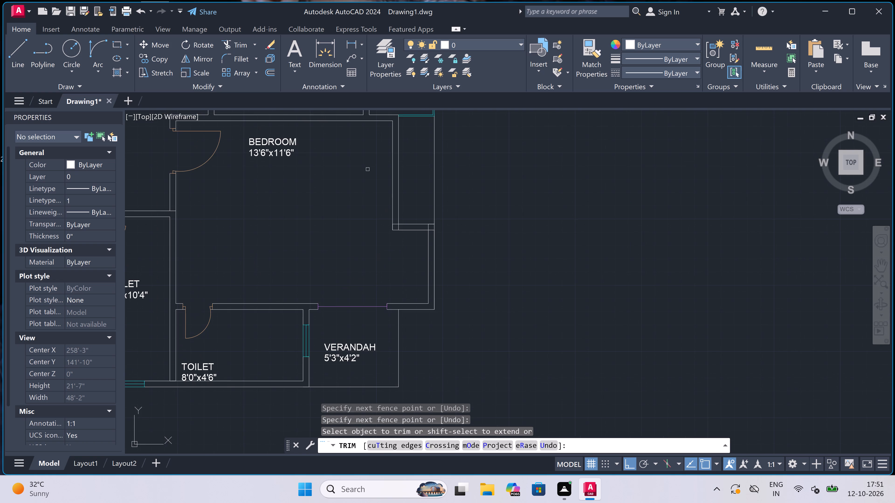
scroll(413, 225, "up", 4)
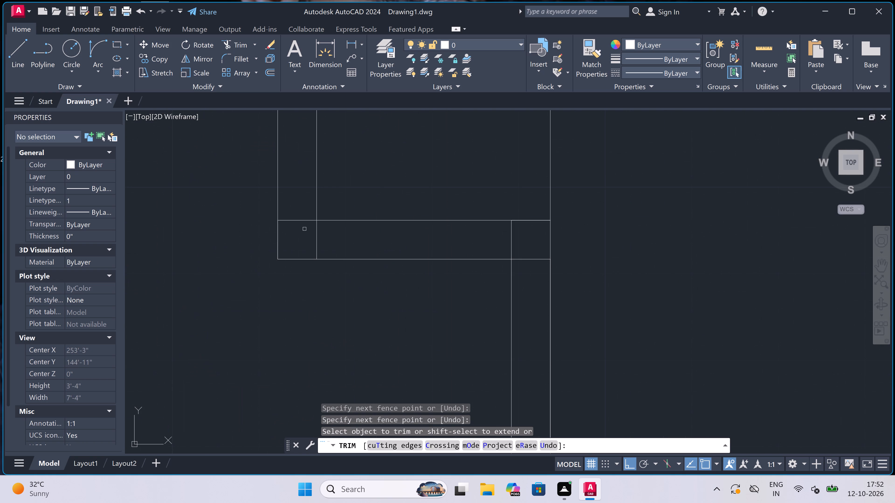
left_click(304, 229)
left_click(309, 207)
left_click_drag(302, 226, 312, 228)
left_click(542, 239)
left_click_drag(533, 264, 535, 256)
left_click(536, 238)
scroll(296, 233, "down", 3)
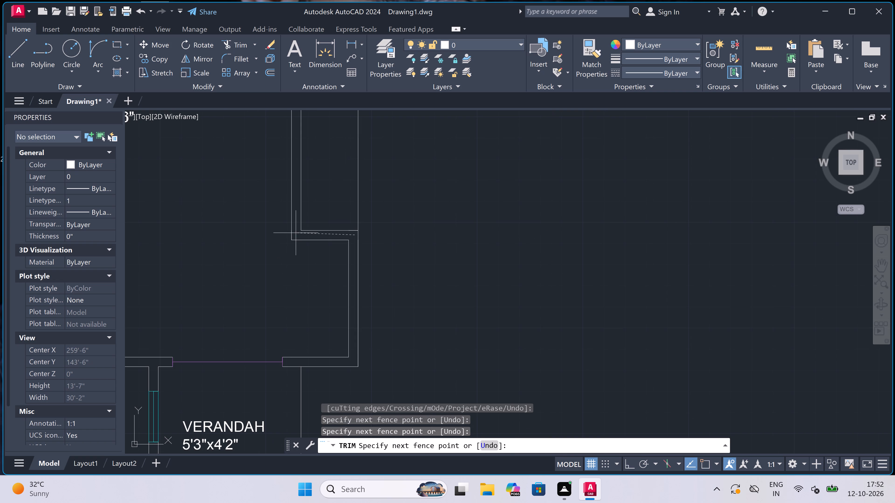
left_click(297, 231)
Trim away the remaining guide line between the lower-right kitchen verandah and the top of the bedroom recess.
scroll(297, 231, "down", 4)
scroll(300, 210, "up", 2)
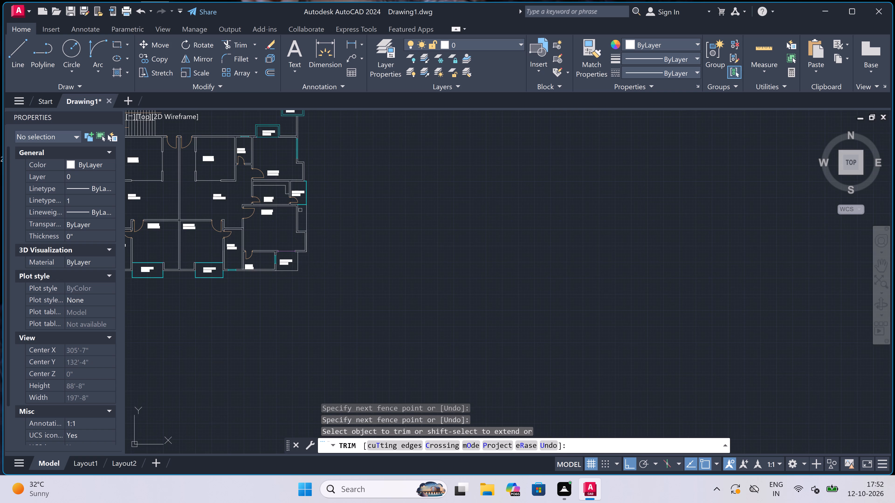
left_click(308, 209)
left_click(349, 215)
scroll(351, 215, "down", 3)
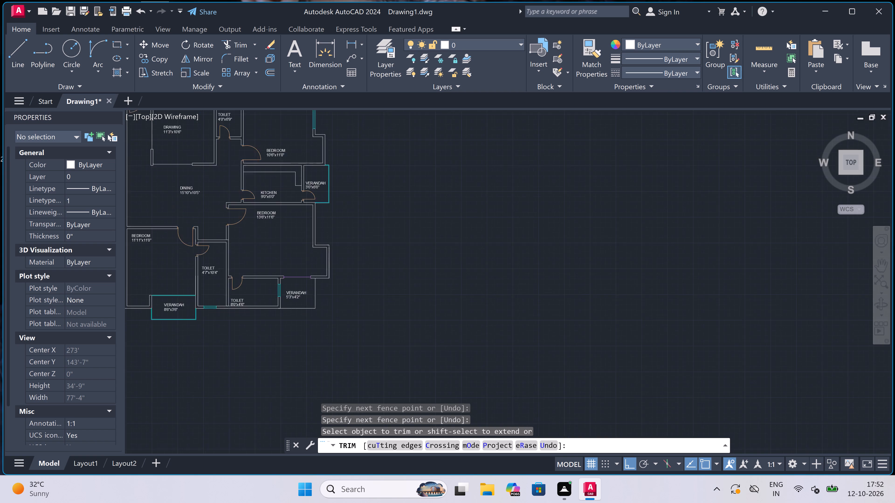
key("Escape")
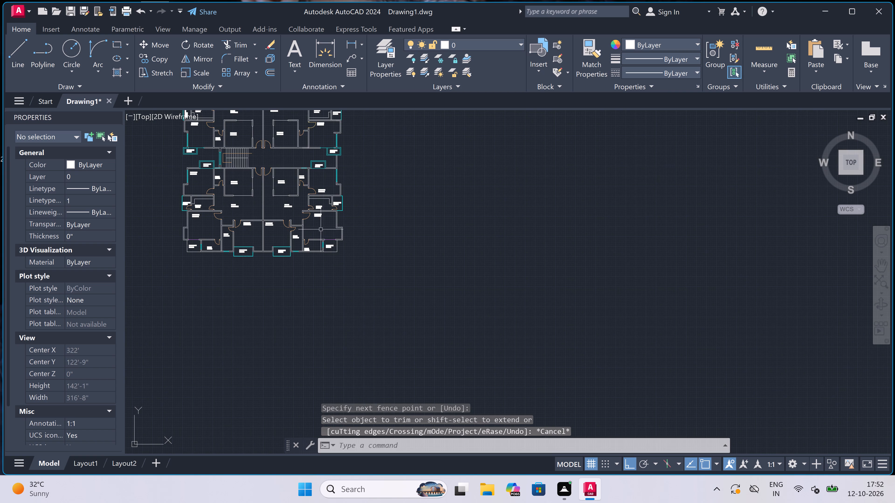
Draw a vertical line across the 13'6"x11'6" bedroom's recess opening, from the upper recess wall's inner corner down to the bottom wall.
scroll(321, 232, "up", 3)
scroll(377, 238, "up", 3)
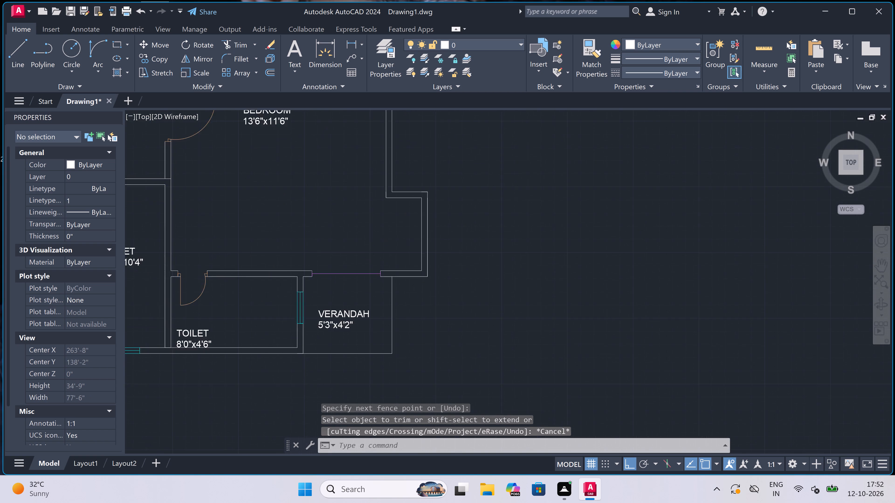
scroll(377, 238, "up", 1)
scroll(381, 241, "down", 3)
right_click(381, 241)
key("l")
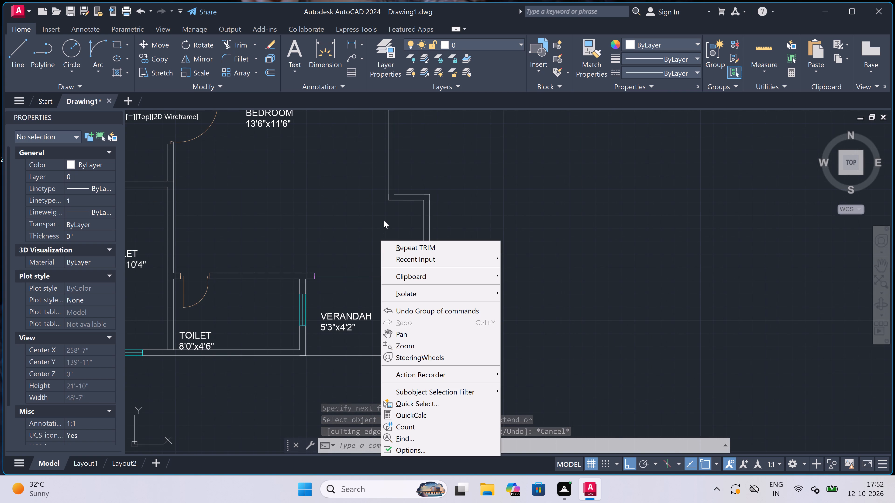
key("space")
key("Escape")
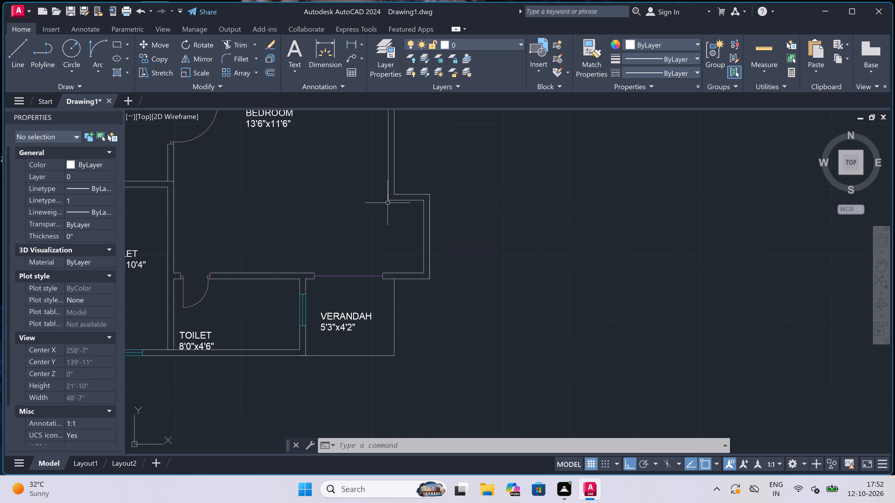
key("l")
key("space")
left_click_drag(389, 203, 389, 207)
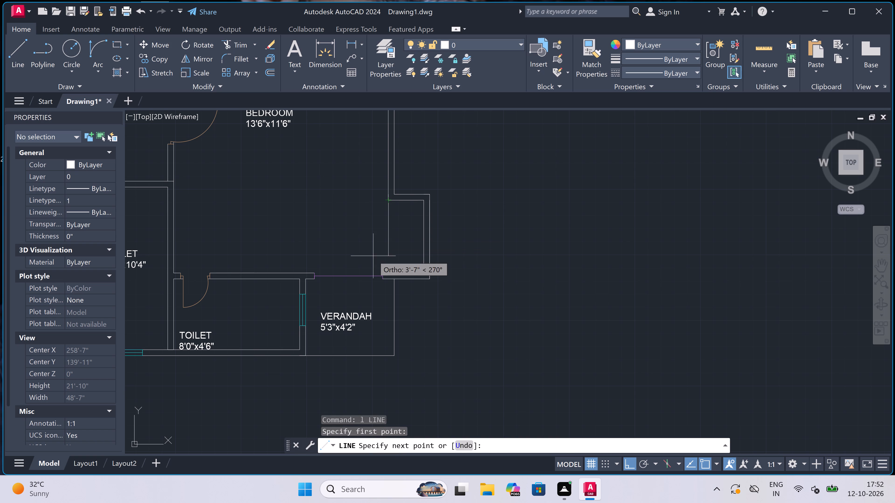
scroll(388, 268, "up", 3)
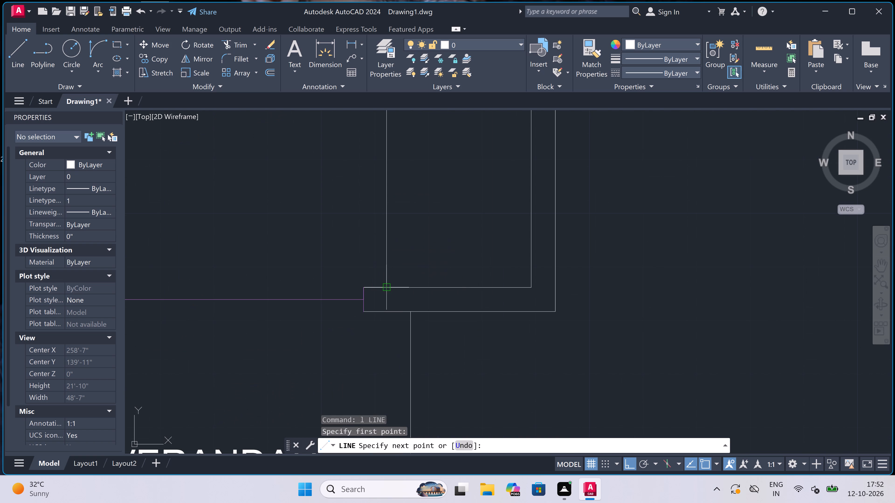
left_click(388, 284)
key("Escape")
Draw a vertical line across the recess opening of the lower-right unit's 10'6"x11'0" bedroom, from its upper inner corner to the kitchen-side wall.
scroll(391, 271, "down", 9)
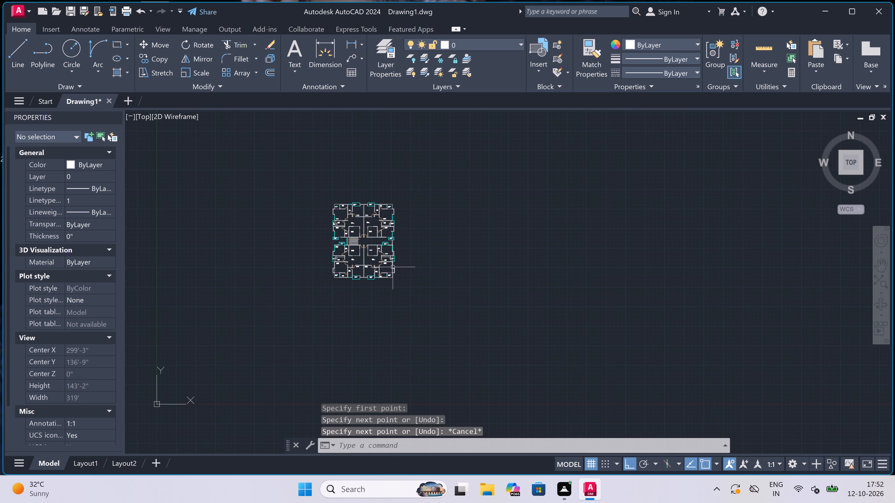
scroll(389, 250, "up", 4)
scroll(395, 274, "up", 4)
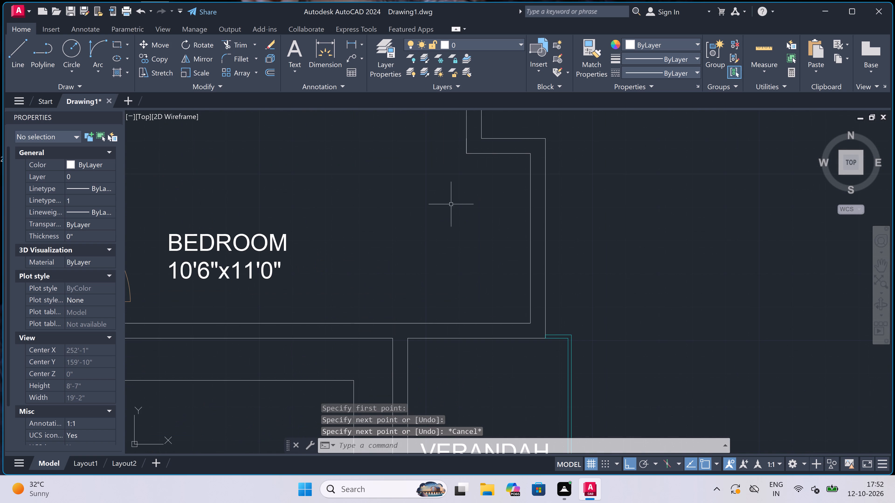
key("space")
left_click_drag(467, 156, 468, 158)
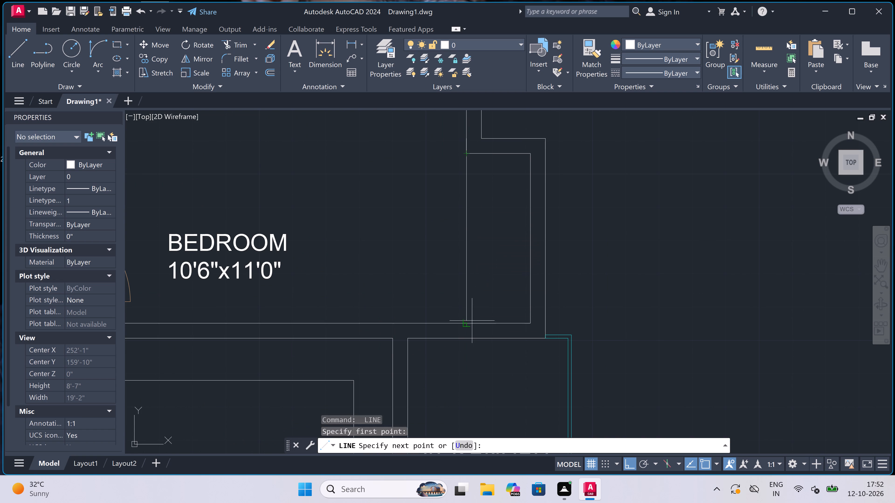
left_click(470, 312)
left_click_drag(467, 318, 469, 320)
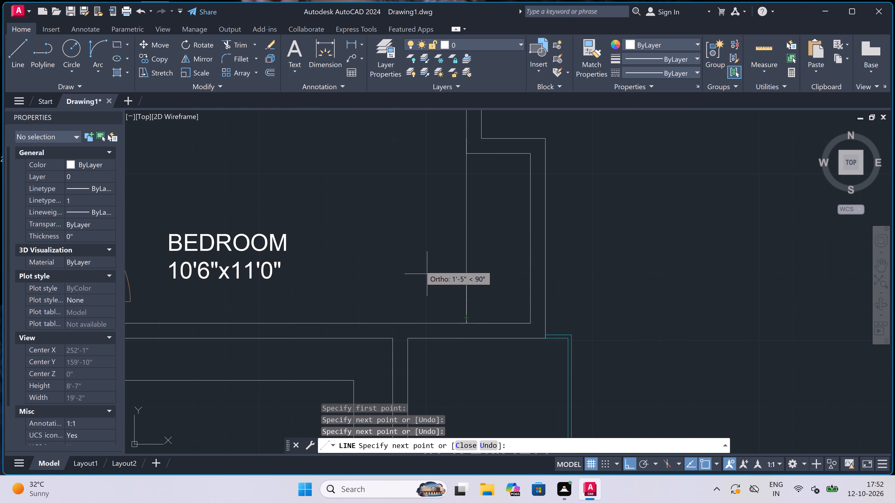
key("Escape")
Draw a vertical line across the upper-right unit's 10'6"x11'0" bedroom recess, from the lower wall's end corner up to the kitchen-side wall.
scroll(419, 256, "down", 6)
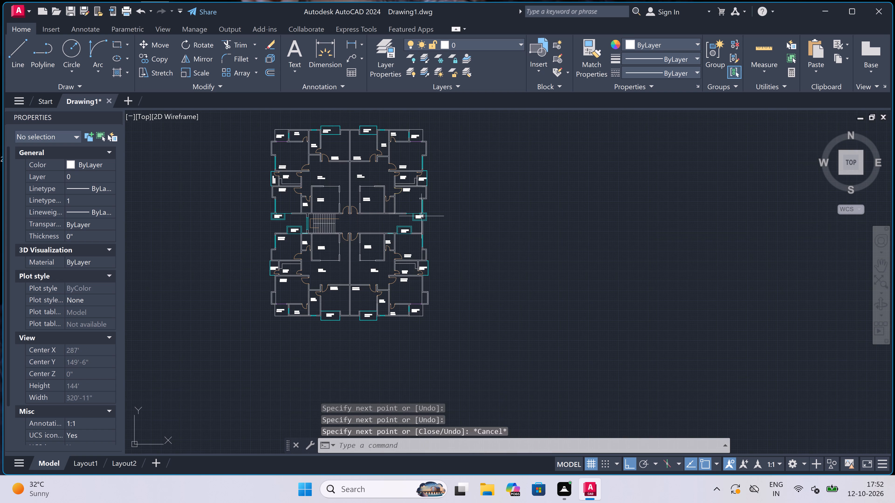
key("space")
scroll(421, 172, "up", 4)
scroll(418, 266, "up", 4)
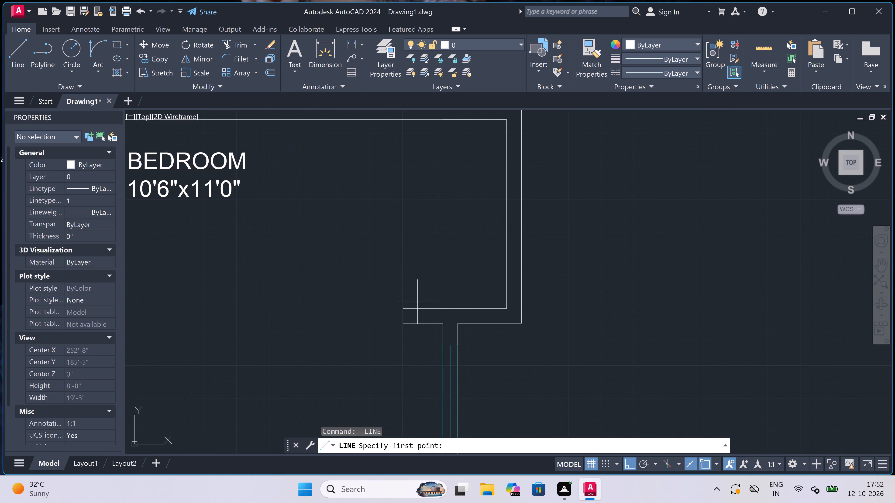
left_click(406, 308)
scroll(406, 307, "down", 2)
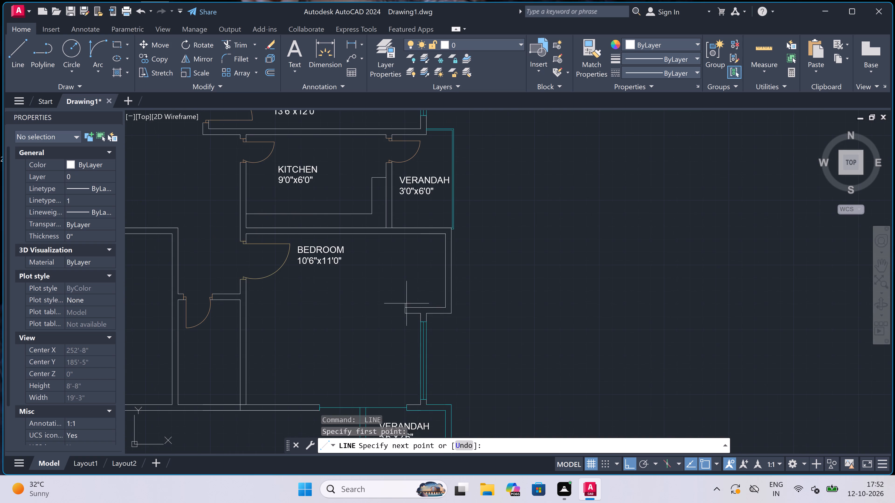
scroll(414, 221, "up", 2)
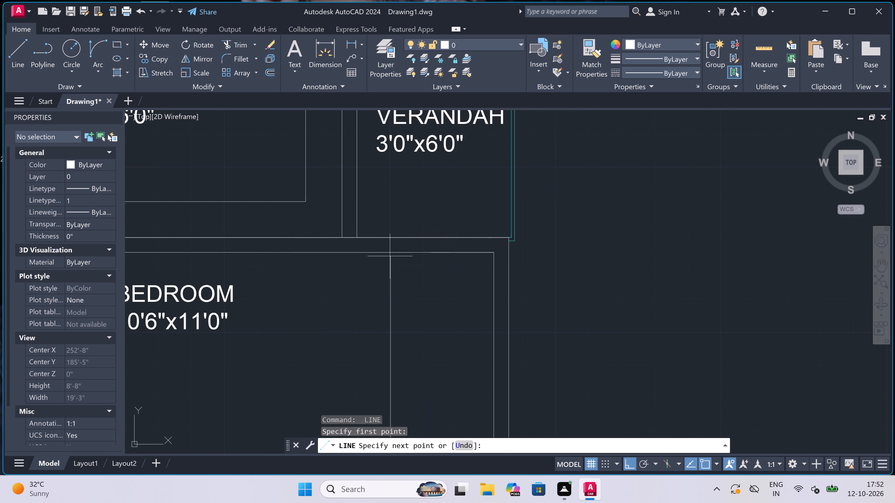
left_click(392, 254)
key("Escape")
Draw a vertical line across the upper-right 13'6"x12'0" bedroom's recess opening, from its lower inner corner up to the verandah-side wall.
scroll(392, 253, "down", 3)
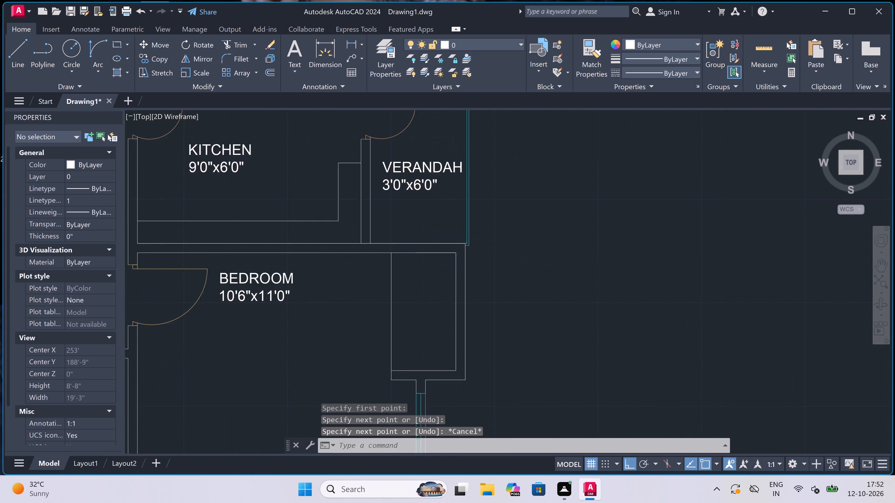
scroll(392, 253, "down", 2)
key("space")
scroll(393, 123, "up", 2)
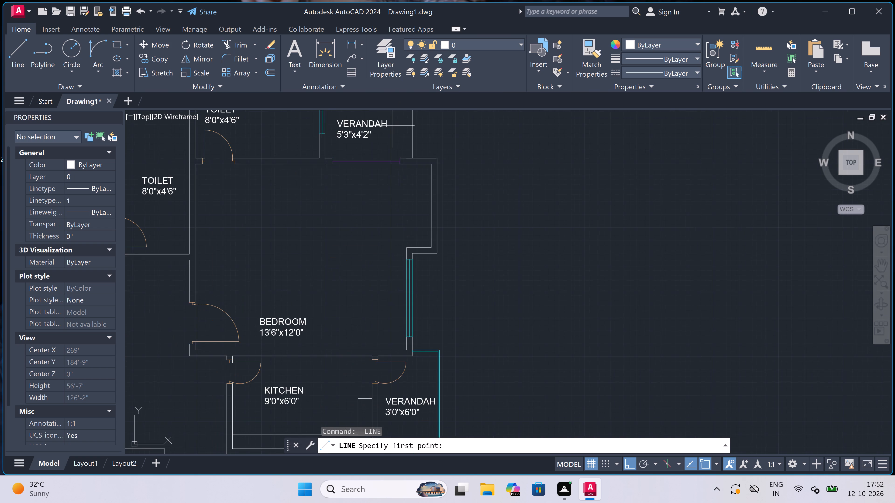
scroll(400, 172, "up", 2)
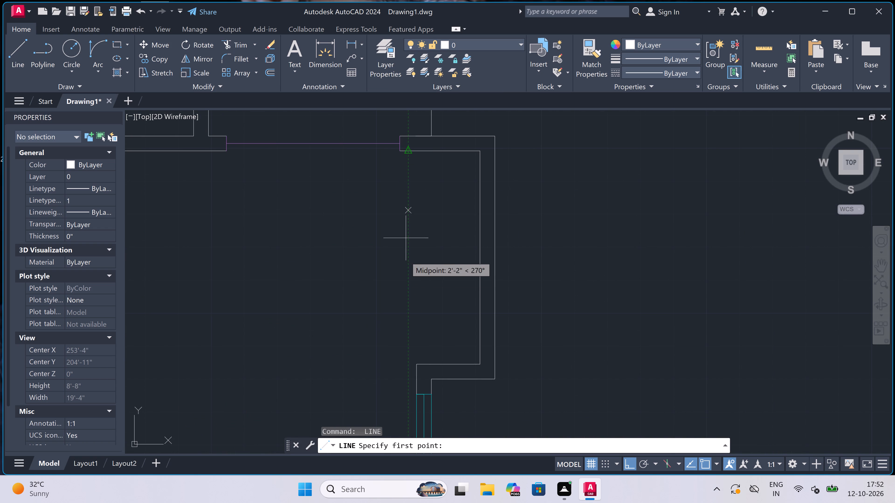
left_click(417, 360)
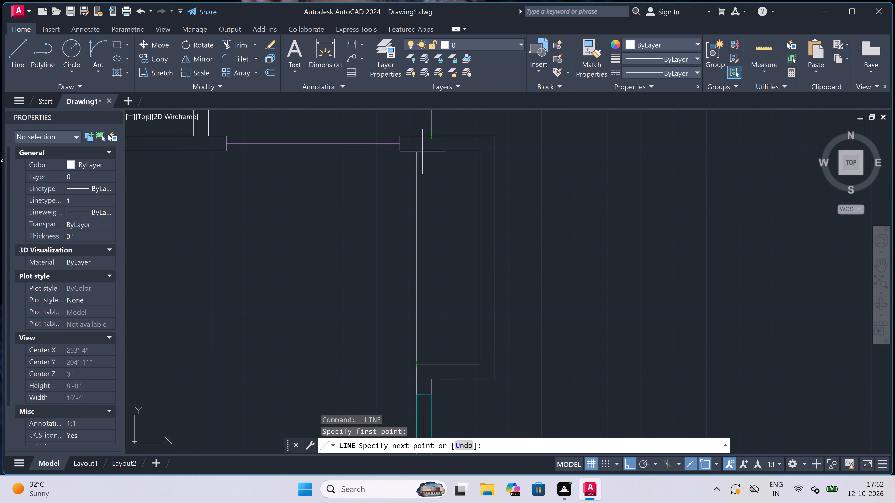
left_click(415, 154)
key("Escape")
Draw a vertical line across the upper-left unit's 12'0" deep bedroom recess, from its lower inner corner up to the verandah-side wall.
scroll(414, 157, "down", 1)
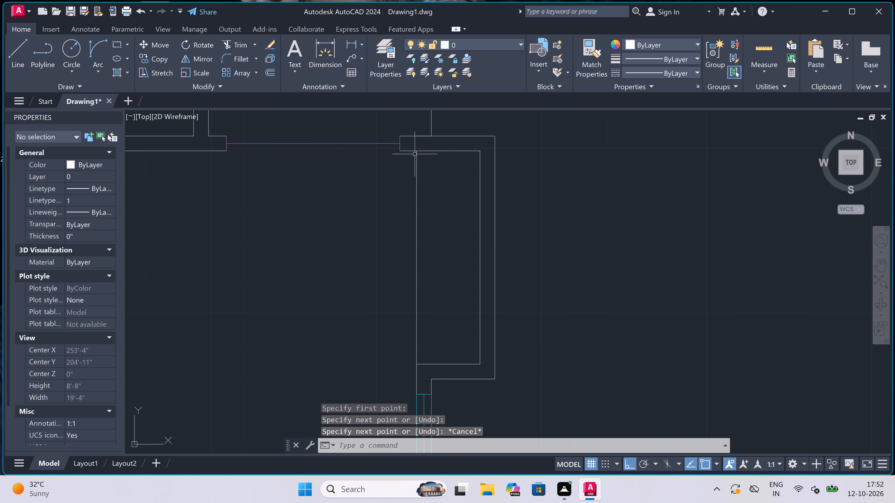
scroll(415, 157, "down", 4)
scroll(155, 158, "up", 2)
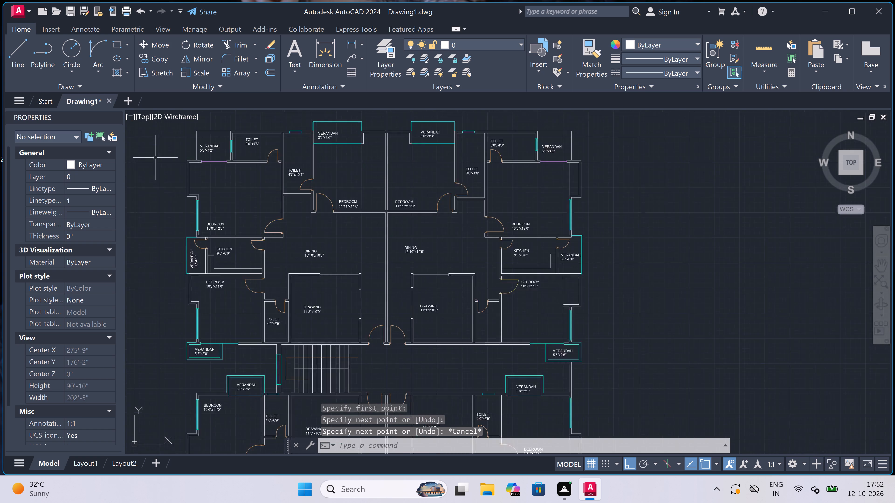
scroll(155, 158, "up", 2)
key("space")
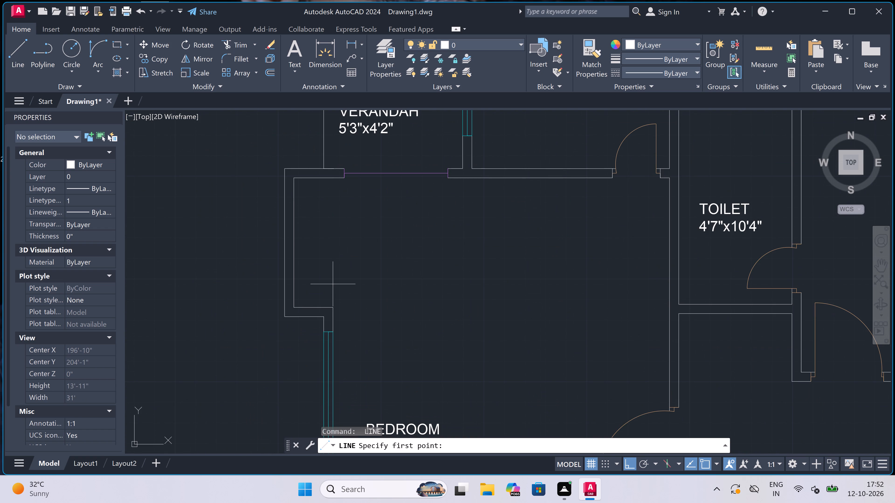
left_click(332, 303)
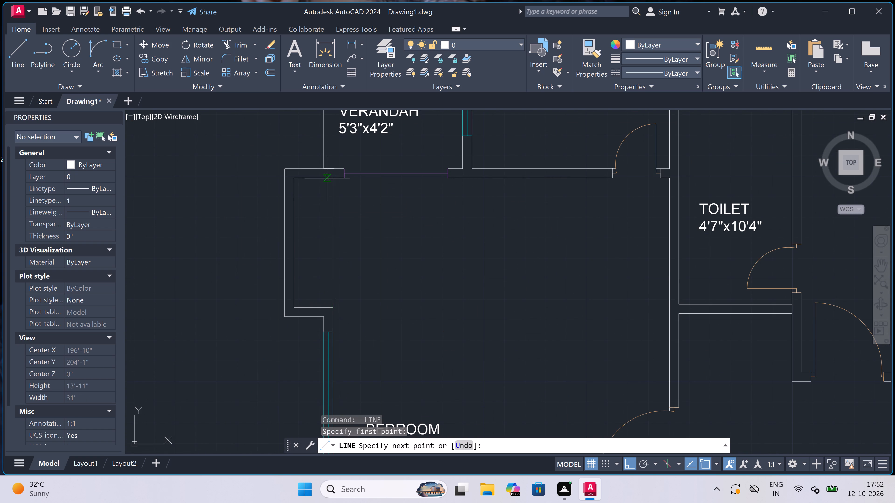
left_click(334, 180)
key("Escape")
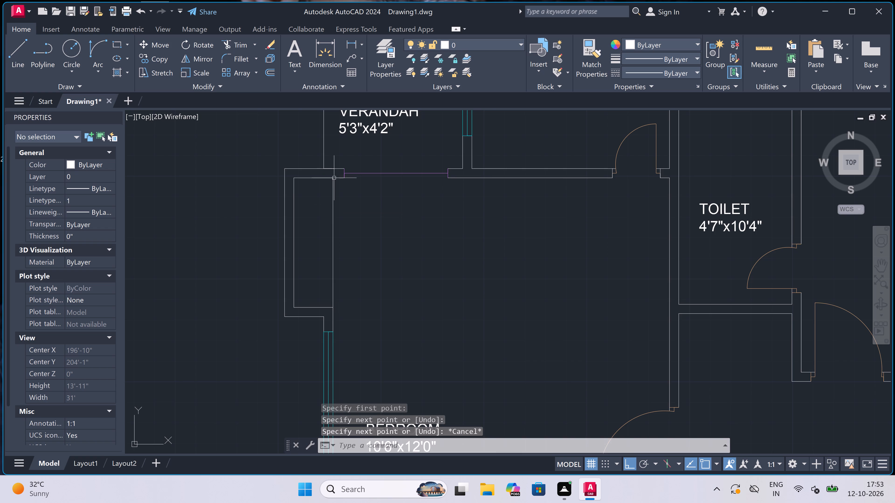
Draw a vertical line across the upper-left unit's 10'6"x11'0" bedroom recess, from its lower inner corner up to the kitchen-side wall.
scroll(334, 177, "down", 4)
scroll(327, 260, "up", 2)
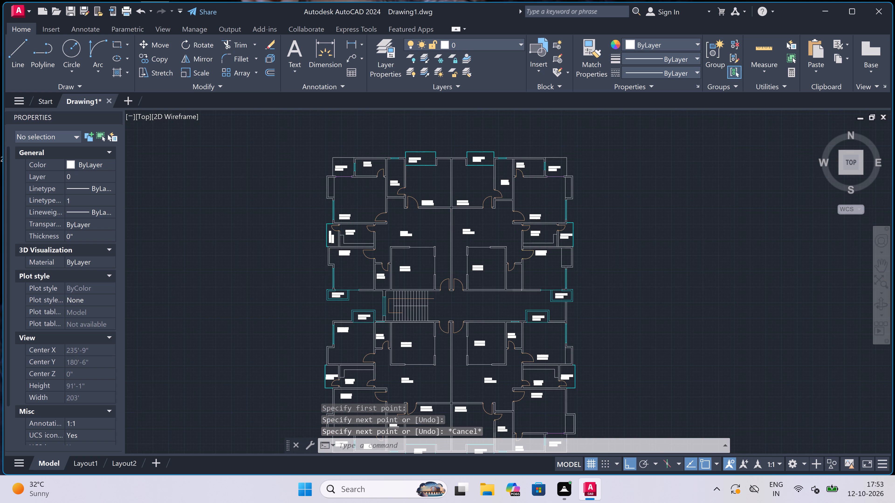
scroll(327, 260, "up", 2)
key("space")
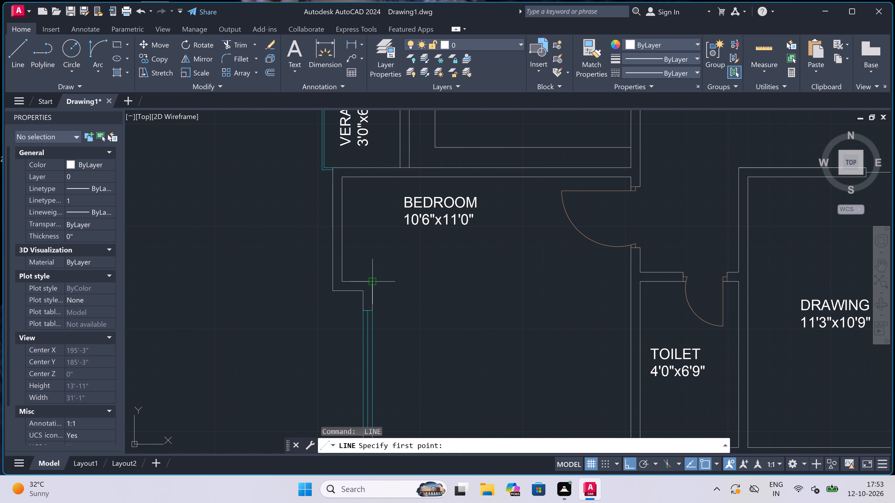
left_click(370, 281)
left_click(373, 180)
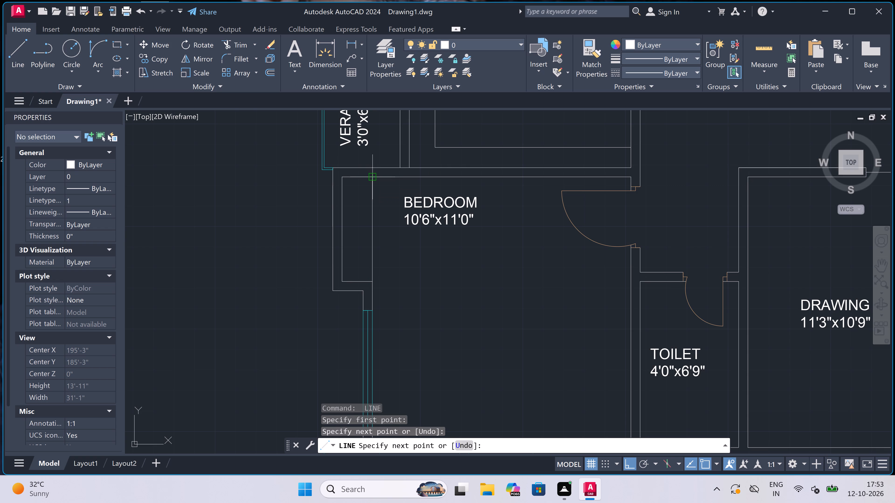
key("Escape")
Draw a vertical line across the lower-left unit's 10'6"x11'0" bedroom recess, from its upper inner corner down to the kitchen-side wall.
scroll(199, 365, "down", 3)
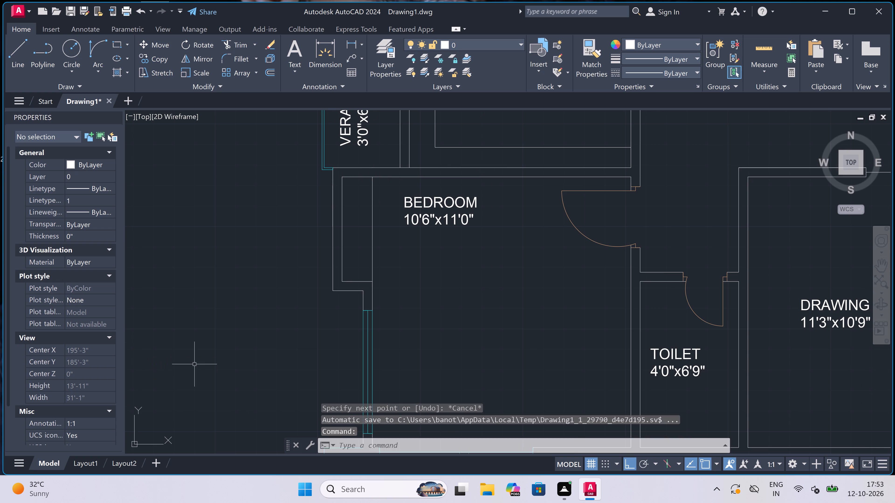
scroll(198, 365, "down", 1)
scroll(240, 356, "down", 2)
scroll(225, 395, "up", 4)
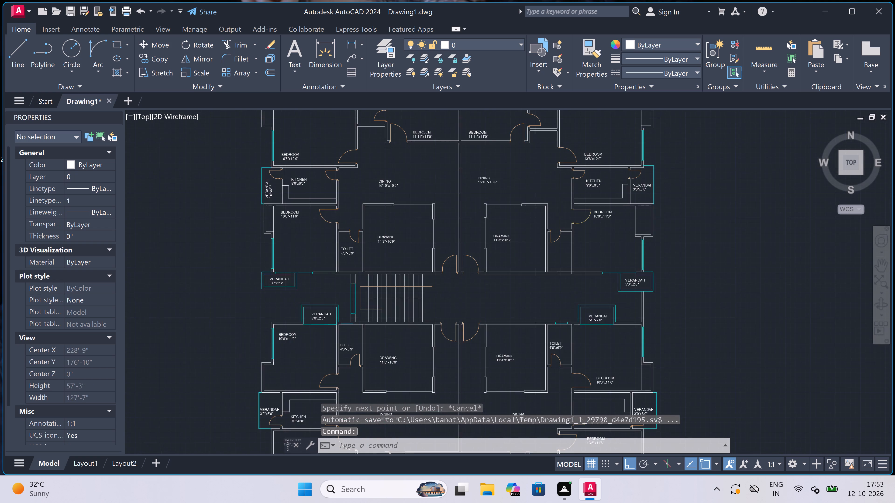
scroll(286, 392, "up", 3)
key("space")
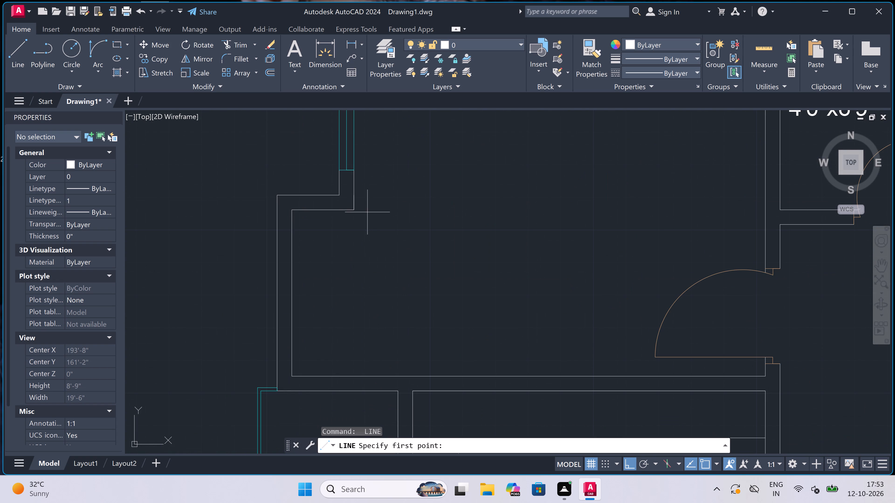
left_click_drag(355, 212, 354, 225)
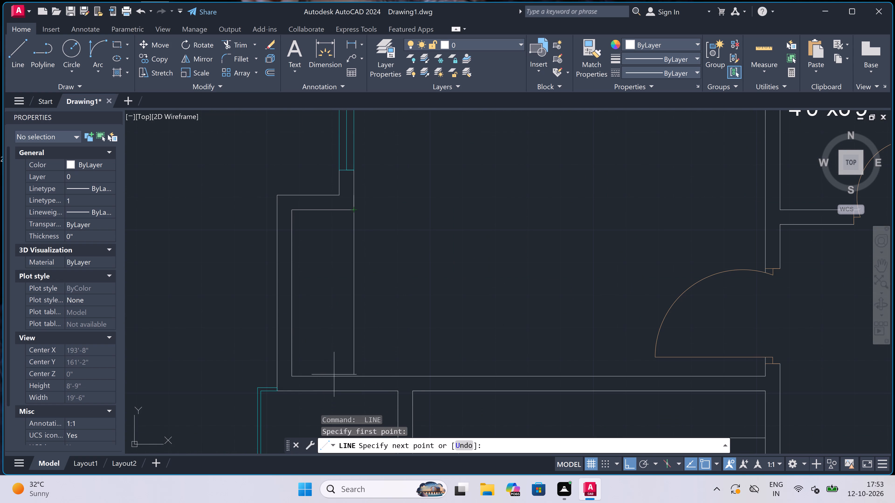
left_click(350, 376)
key("Escape")
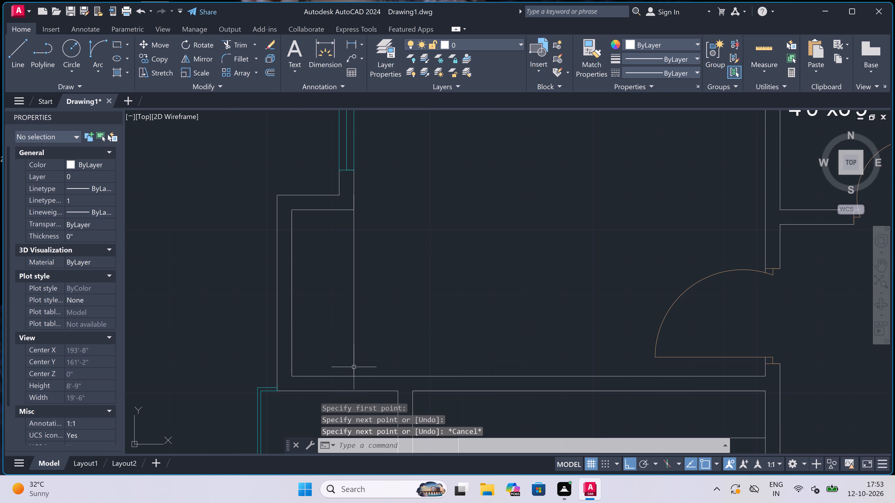
Make line2 the current layer for work at the lower-left unit's 4'0"x6'9" toilet window.
scroll(344, 264, "down", 4)
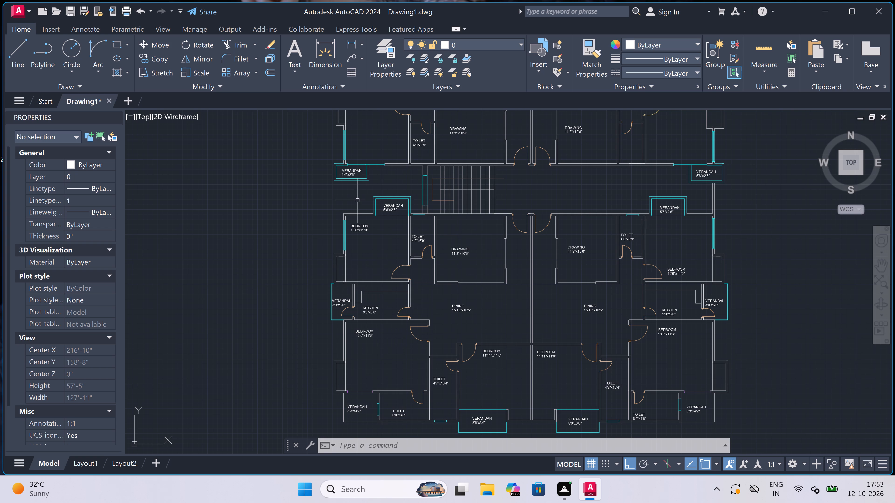
scroll(416, 210, "up", 5)
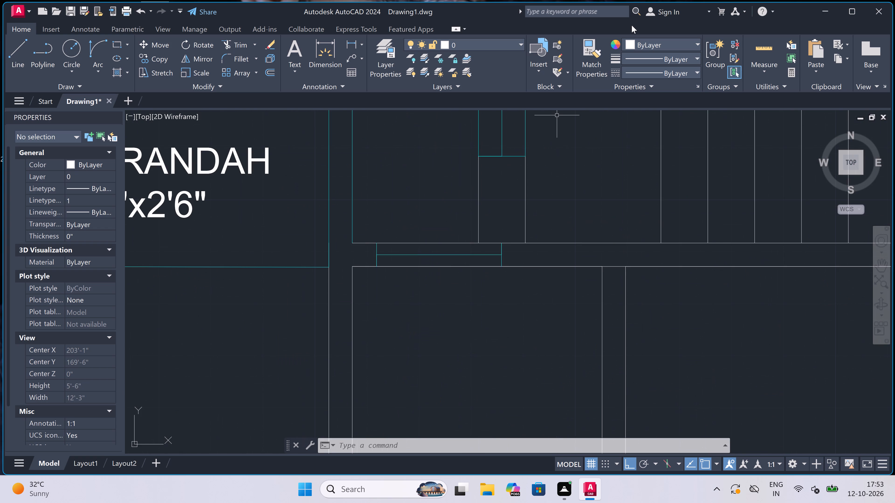
left_click(498, 41)
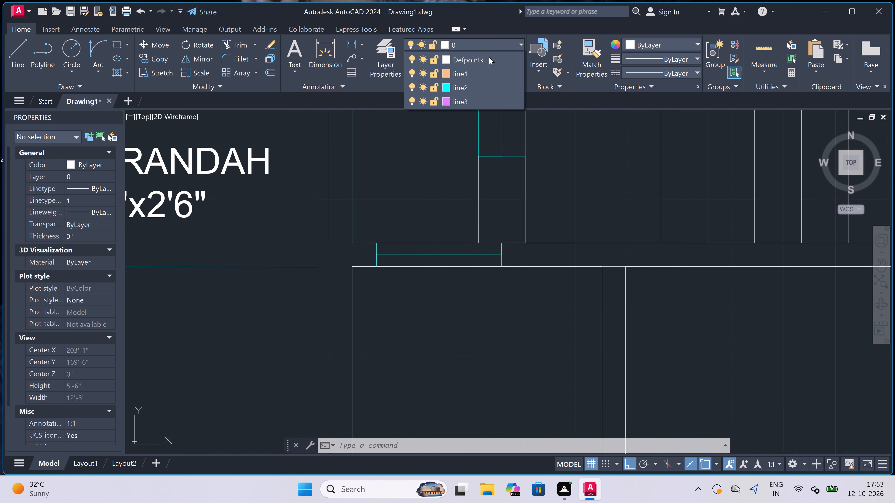
left_click(473, 103)
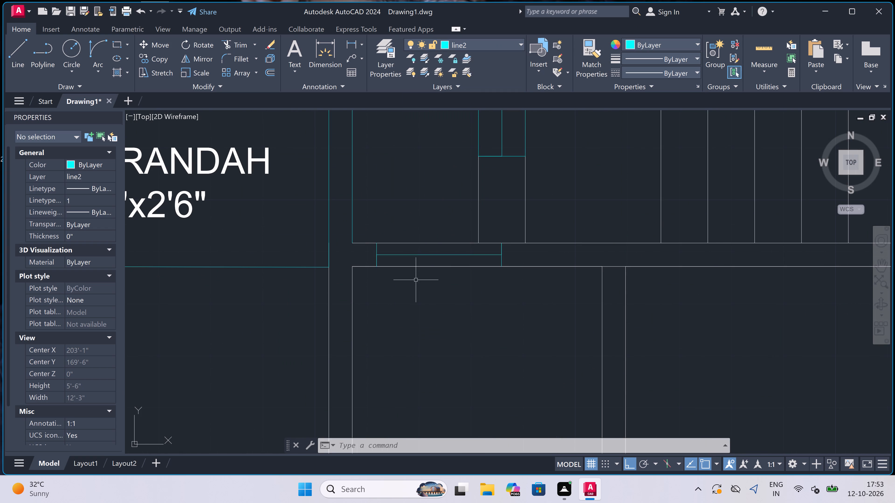
Trim both wall lines between the window jambs in the upper wall of the lower-left unit's 4'0"x6'9" toilet.
key("Escape")
key("t")
key("r")
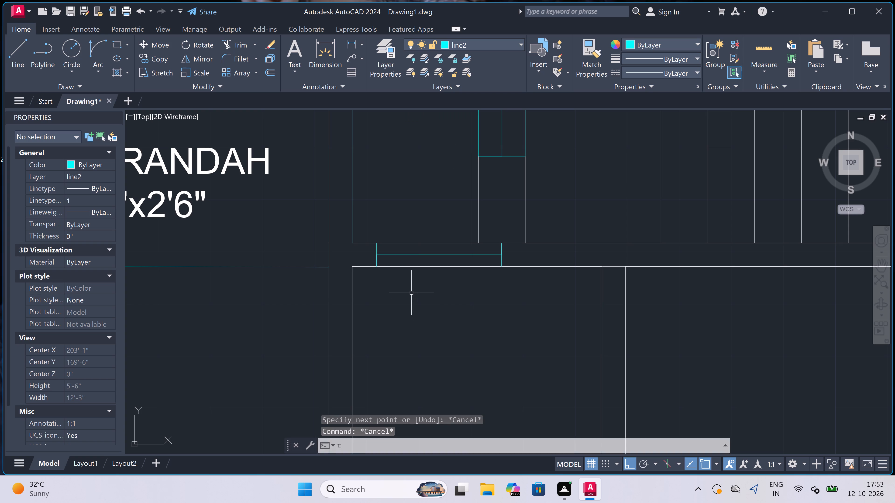
key("space")
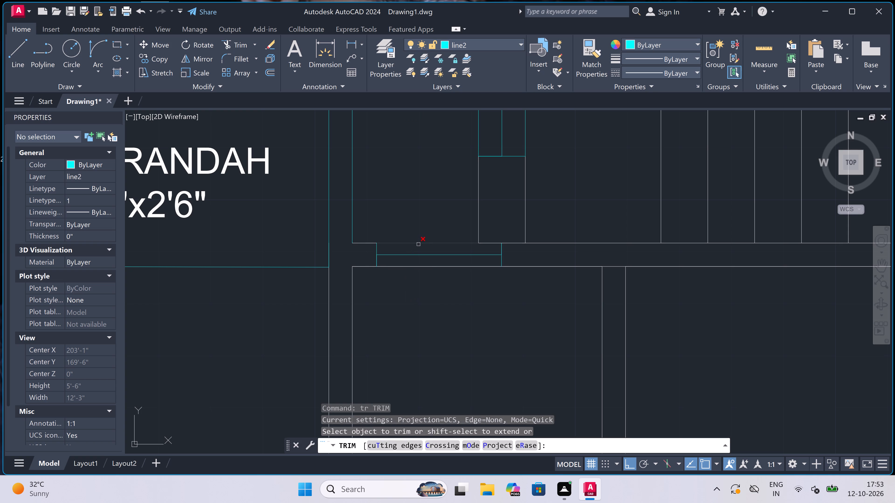
left_click(420, 244)
double_click(487, 241)
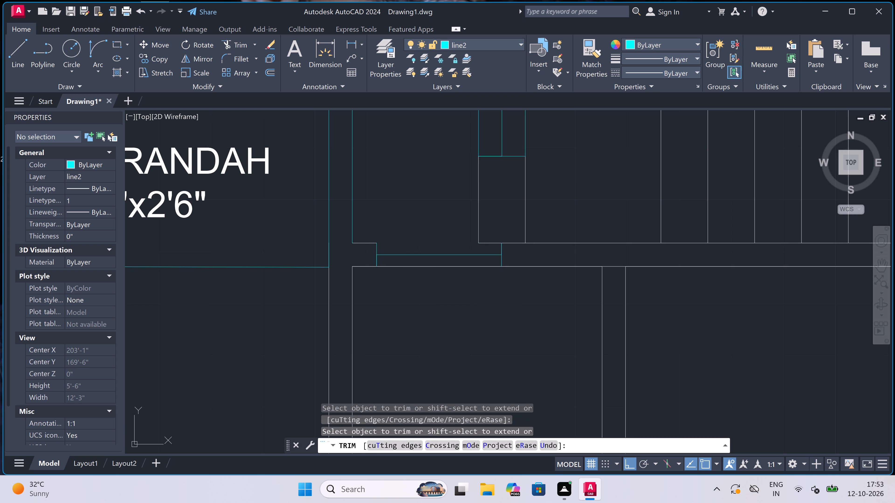
scroll(487, 242, "up", 1)
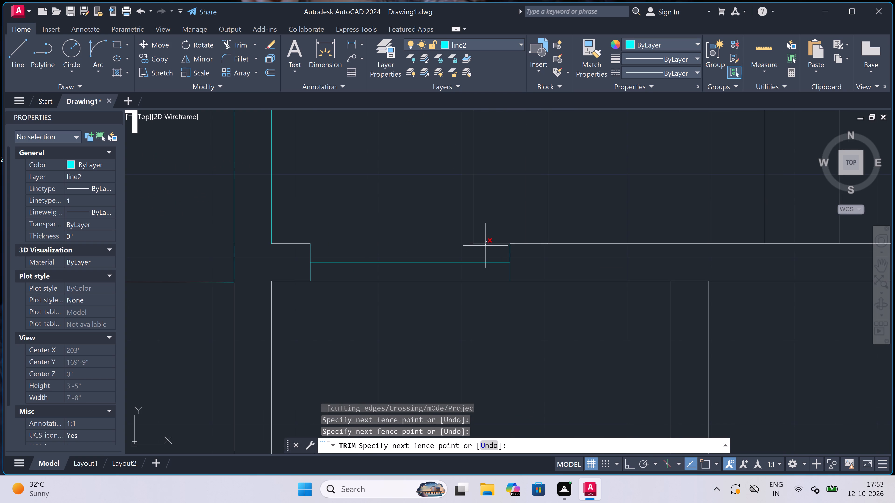
left_click(485, 246)
left_click(451, 282)
double_click(444, 285)
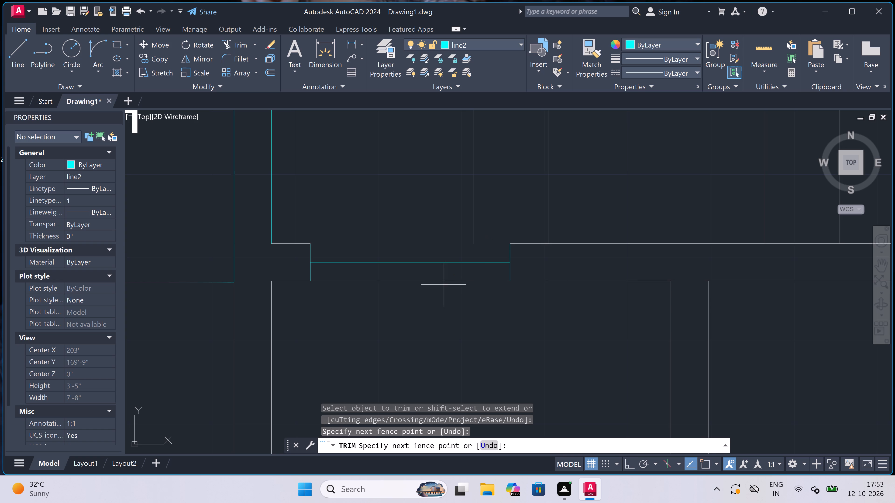
left_click(445, 279)
key("Escape")
Draw horizontal line2 lines along both wall faces, jamb to jamb, to complete the lower-left unit's 4'0"x6'9" toilet window.
key("l")
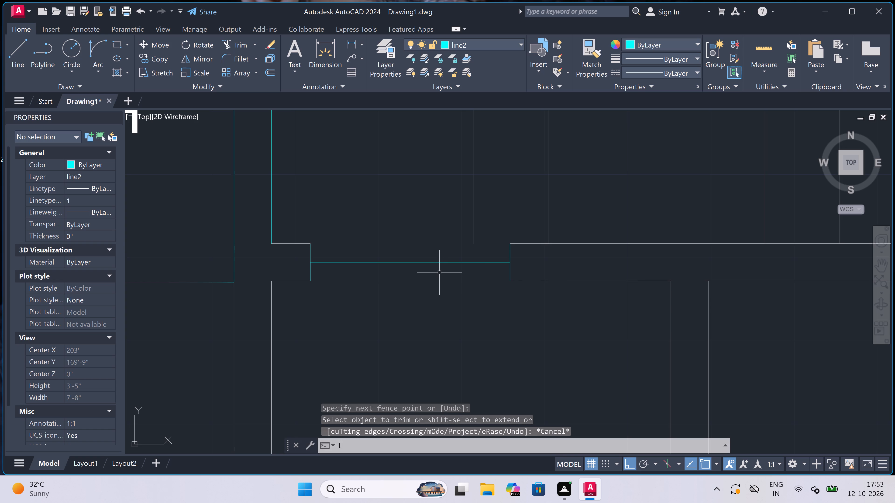
key("space")
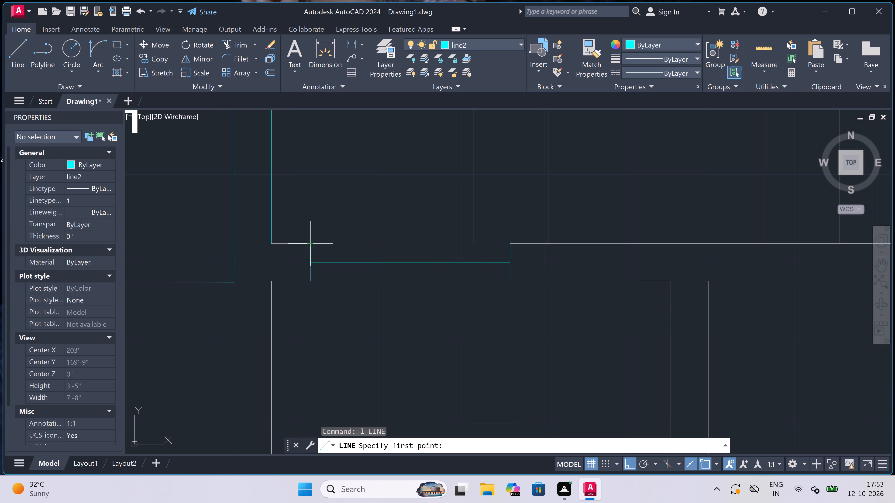
left_click(313, 244)
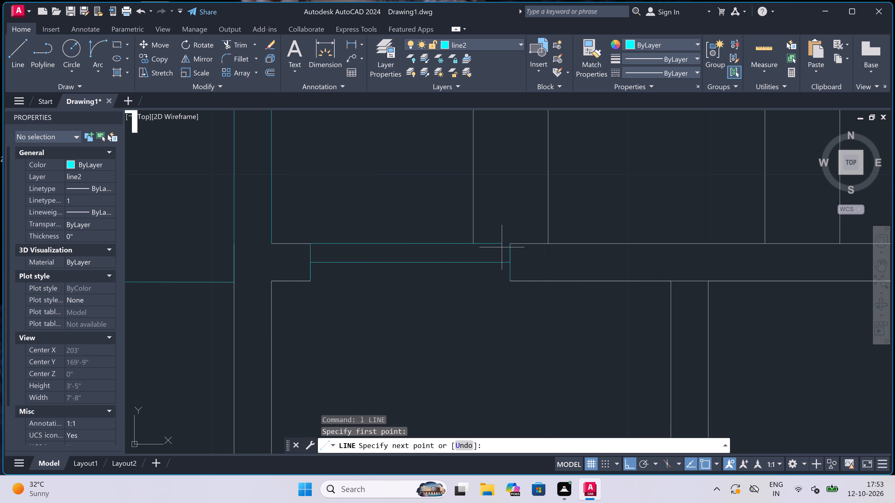
left_click(510, 245)
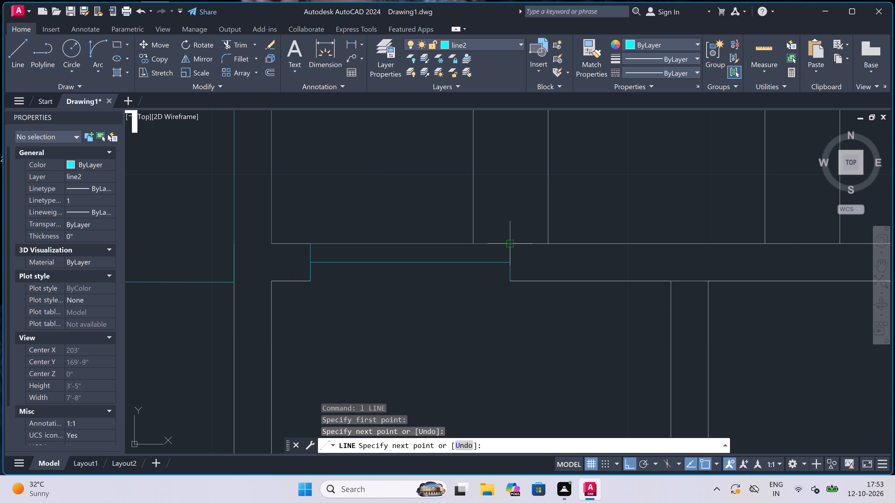
key("Escape")
key("space")
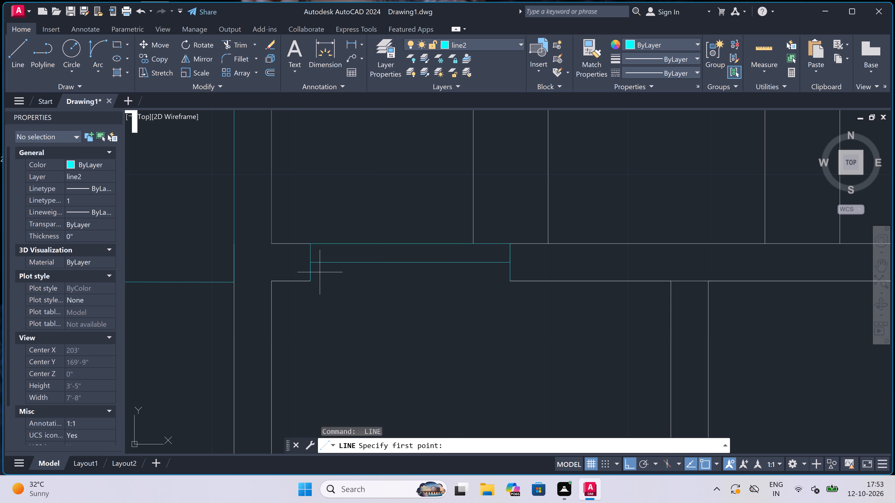
left_click_drag(308, 279, 310, 278)
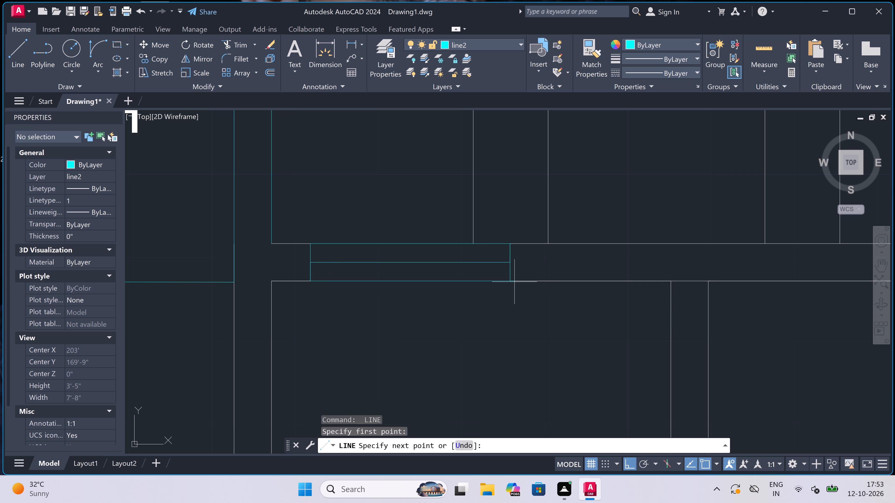
left_click(509, 280)
key("Escape")
Trim both wall lines between the window jambs in the upper wall of the lower-right unit's 4'0"x6'9" toilet.
scroll(370, 247, "down", 4)
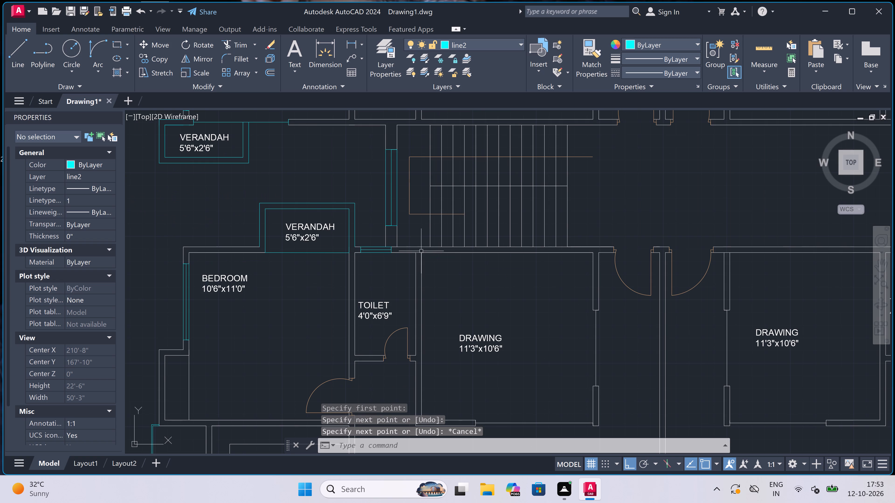
scroll(427, 258, "down", 3)
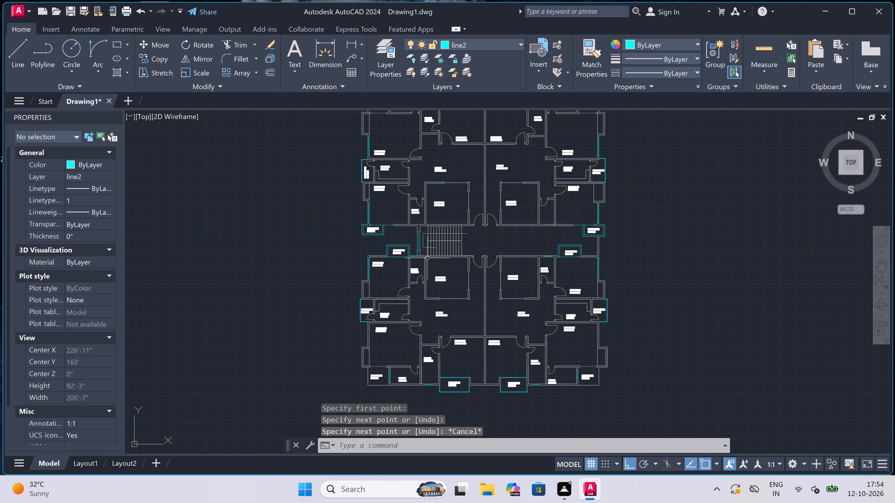
scroll(566, 259, "up", 4)
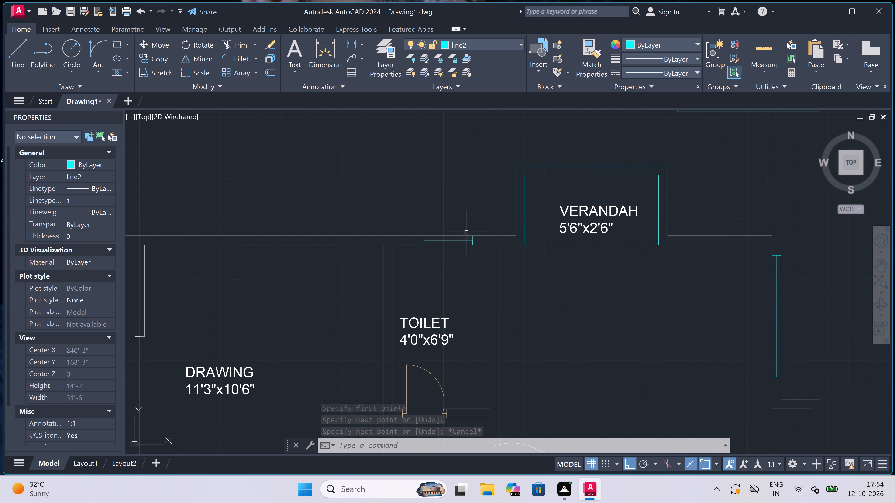
scroll(459, 231, "up", 3)
key("t")
key("r")
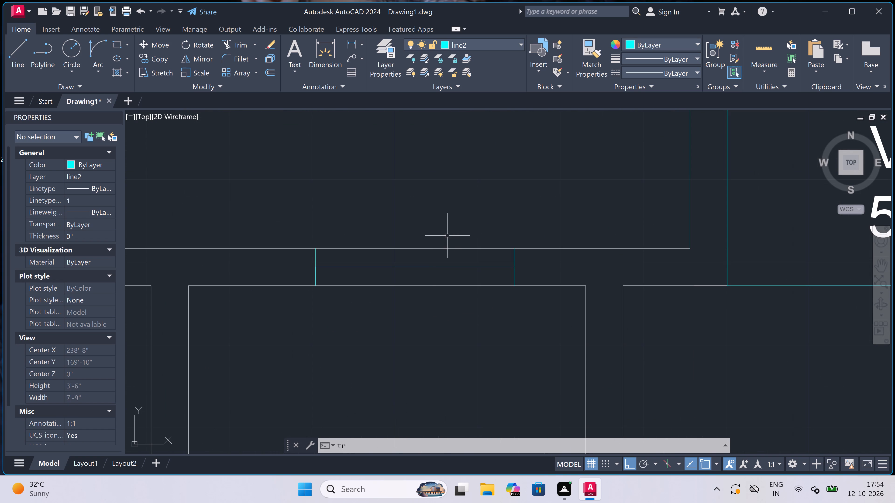
key("space")
left_click(417, 275)
left_click(409, 306)
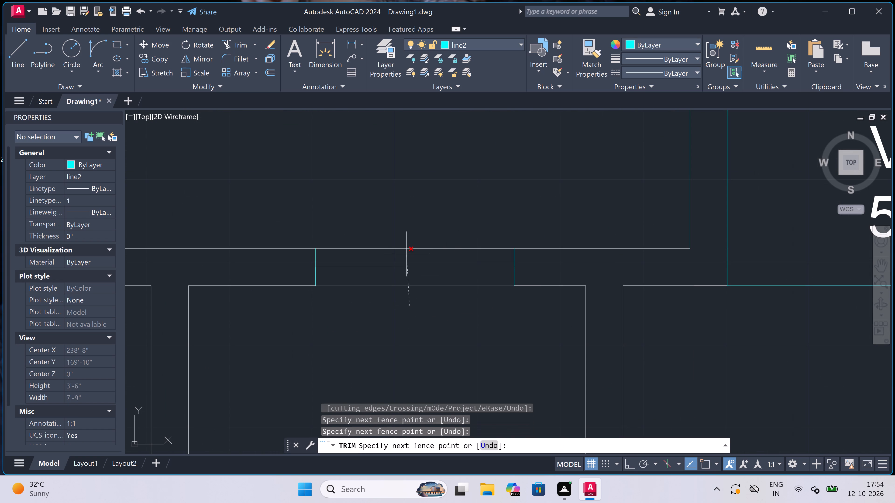
left_click(396, 282)
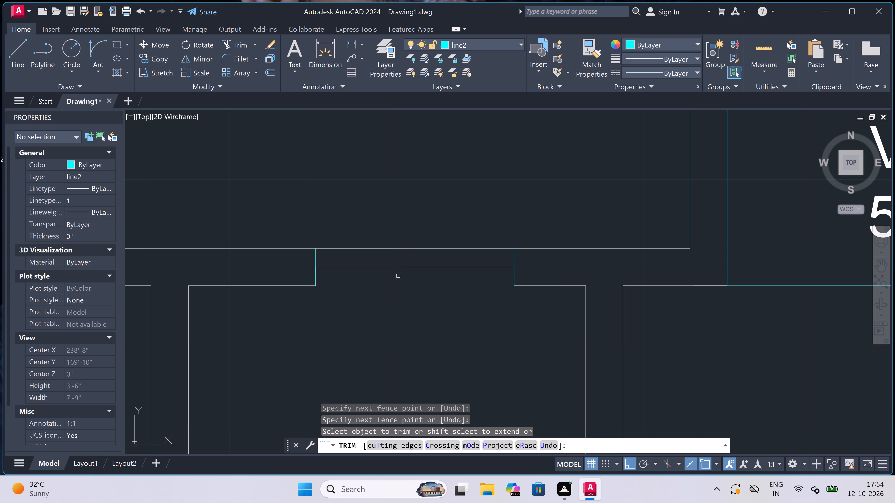
left_click(393, 253)
left_click(394, 241)
key("Escape")
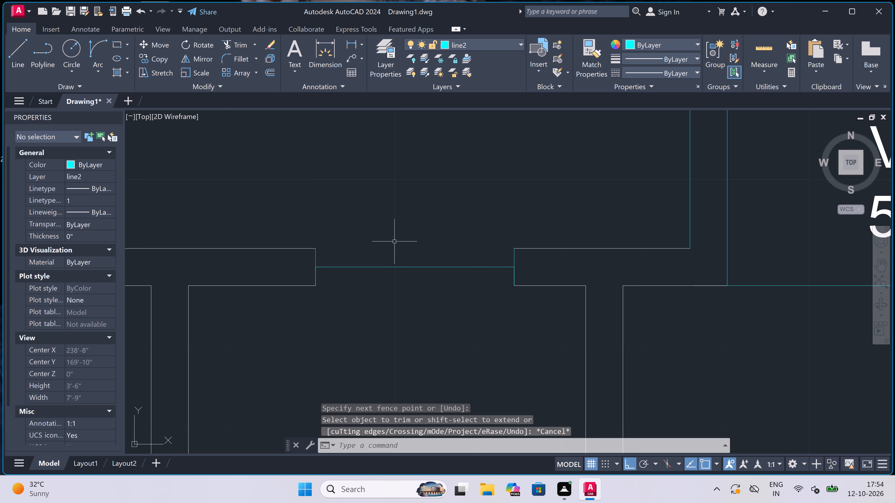
Draw horizontal line2 lines along both wall faces, jamb to jamb, to complete the lower-right unit's 4'0"x6'9" toilet window.
key("l")
key("space")
left_click(320, 248)
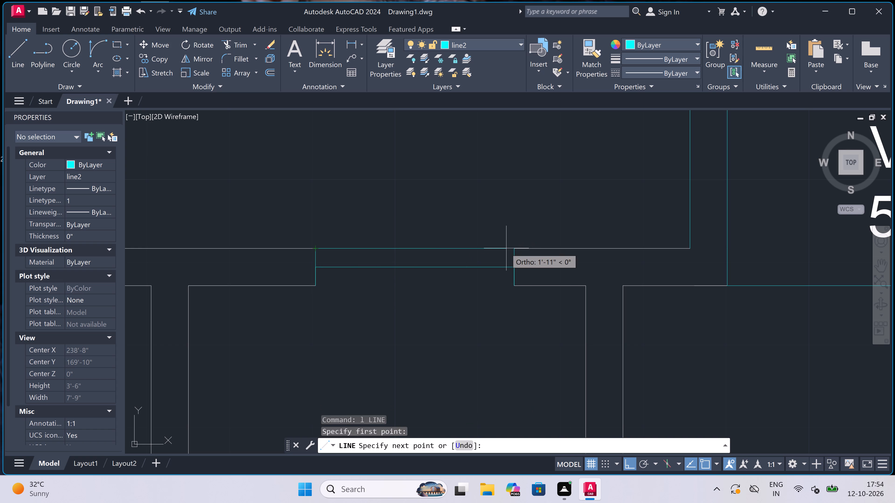
double_click(519, 248)
key("Escape")
key("space")
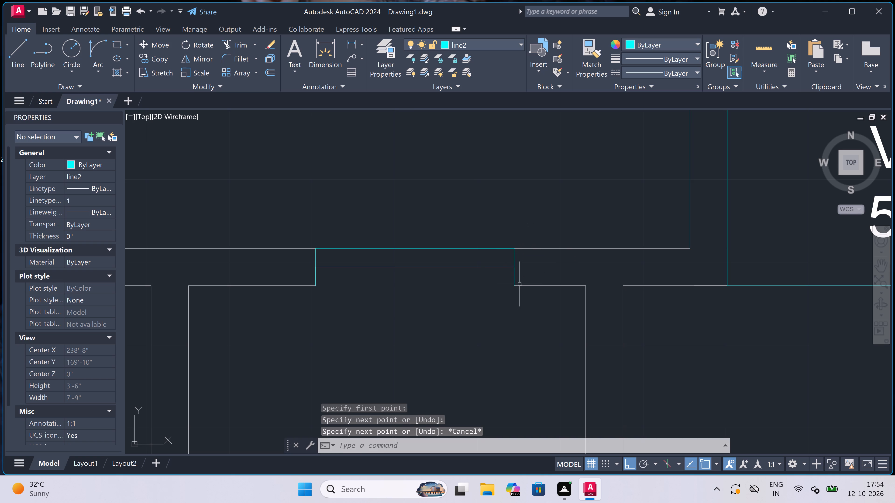
left_click(516, 285)
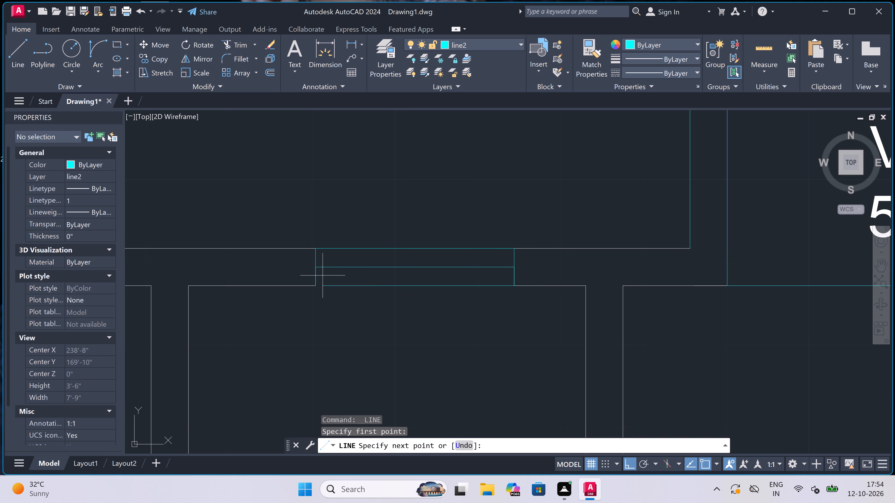
left_click(317, 283)
key("Escape")
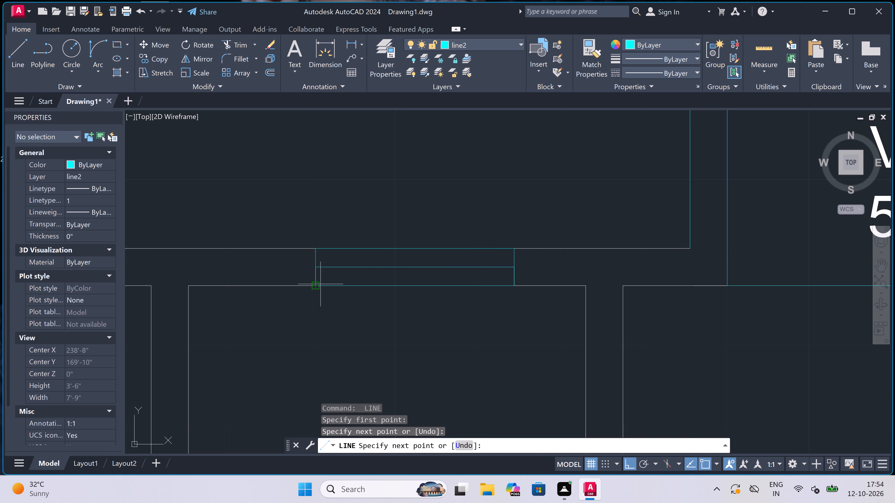
scroll(389, 258, "down", 6)
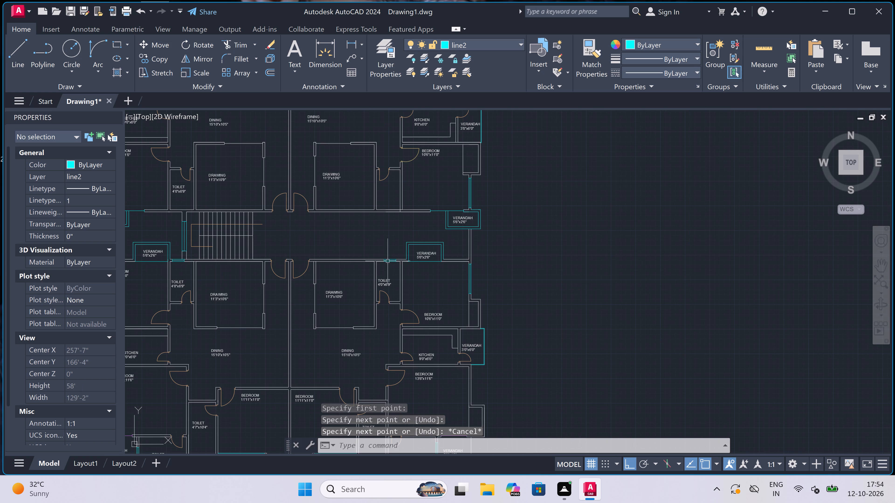
Trim the wall line crossing the junction of the lower-right unit's drawing room side wall near the entrance and its upper wall.
scroll(318, 258, "up", 2)
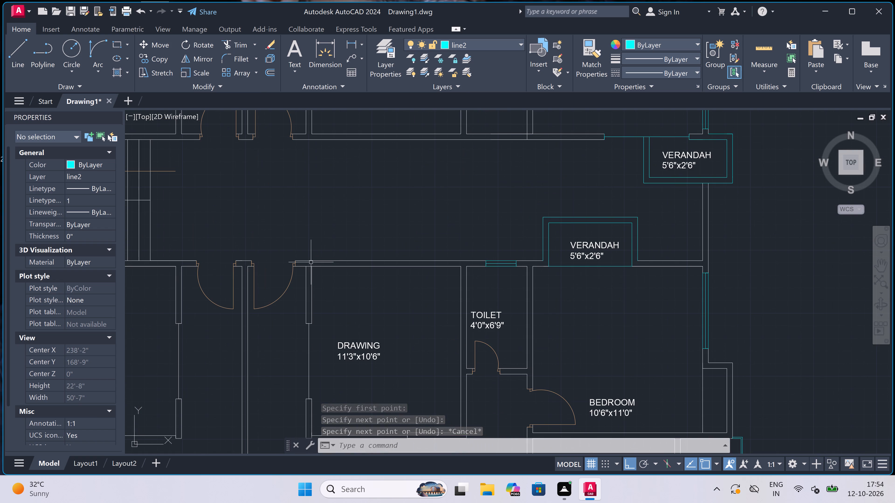
type("tr")
key("space")
scroll(304, 270, "up", 4)
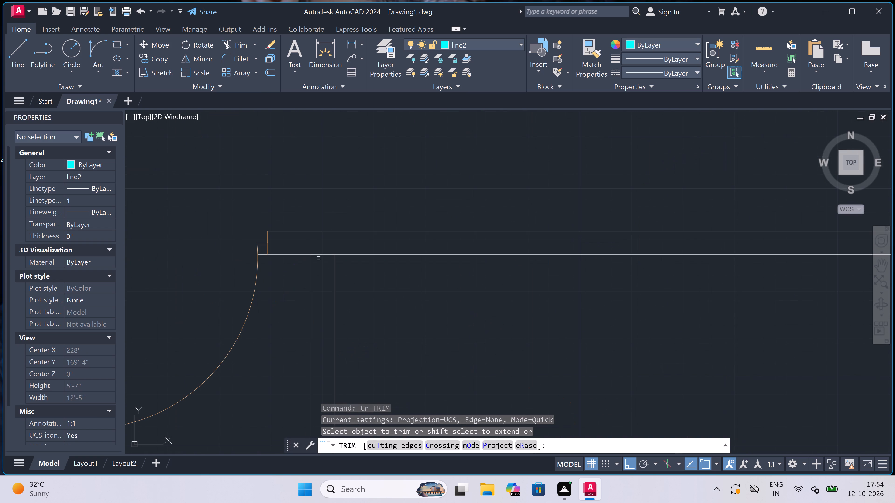
left_click(322, 257)
left_click(326, 249)
Trim the line where the wall between the lower-left unit's 5'3"x4'2" verandah and 8'0"x6'0" toilet meets the bedroom wall.
scroll(326, 249, "down", 5)
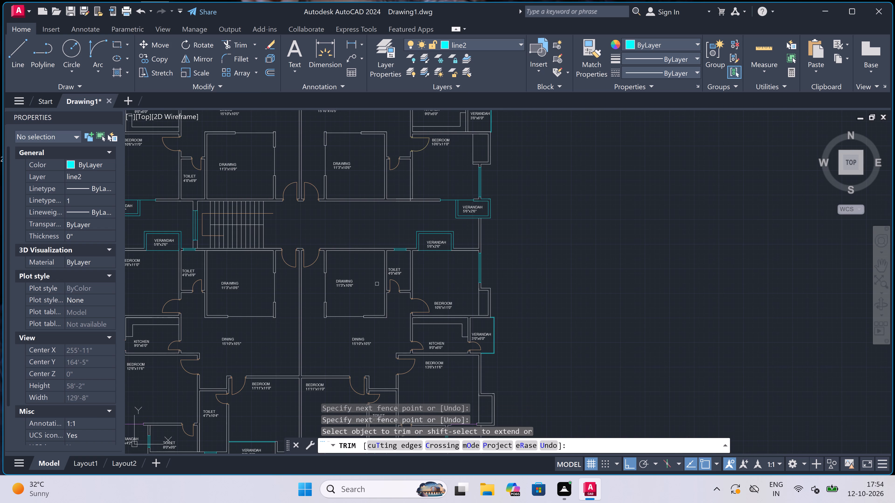
scroll(377, 284, "down", 1)
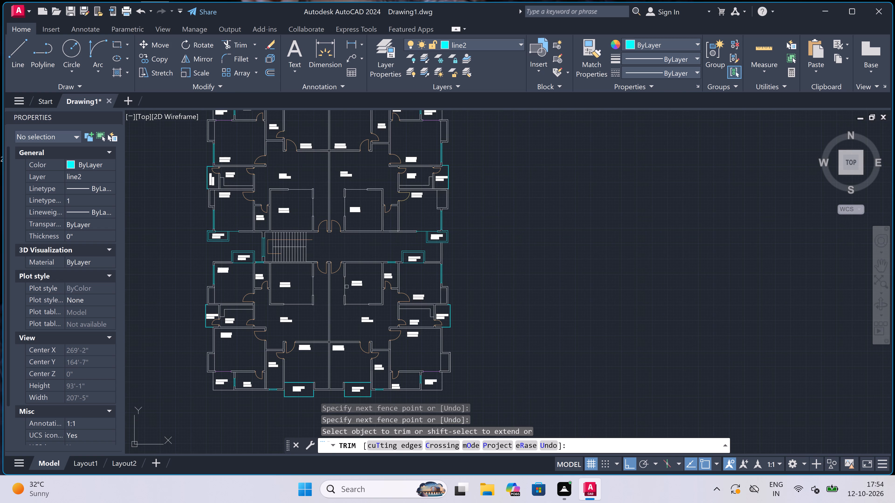
scroll(311, 286, "up", 2)
scroll(312, 285, "down", 2)
scroll(260, 275, "up", 1)
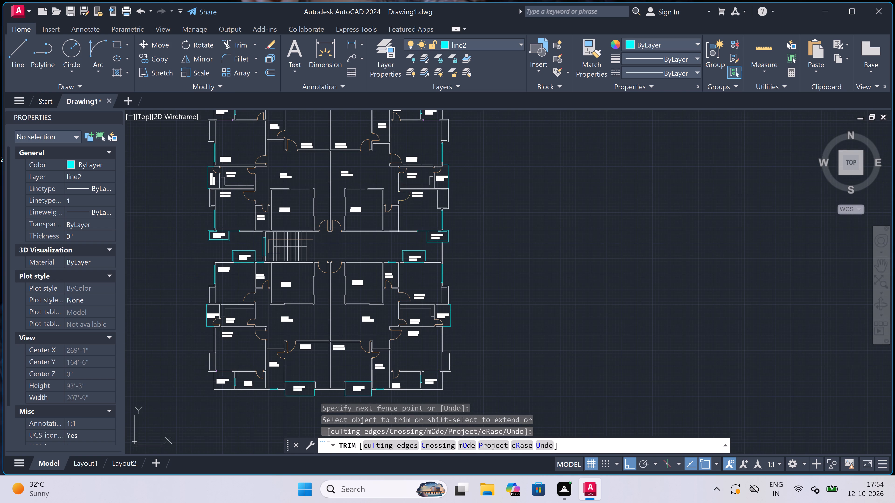
scroll(260, 275, "up", 1)
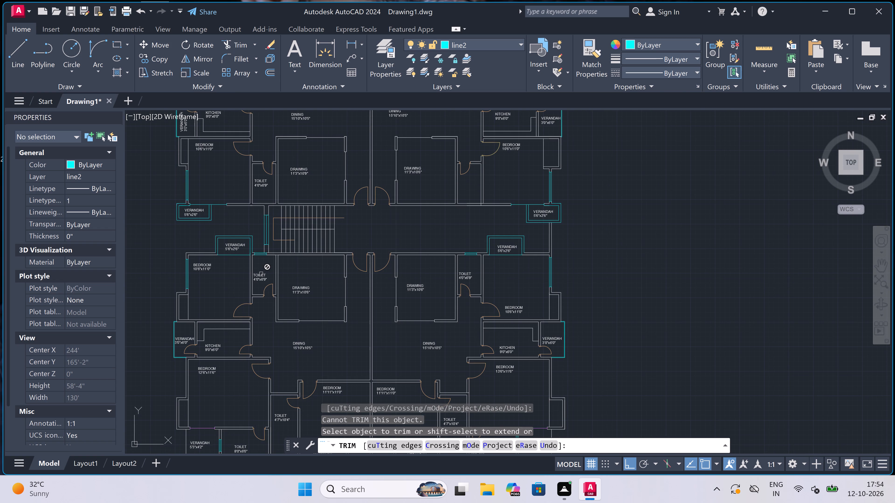
scroll(205, 316, "up", 2)
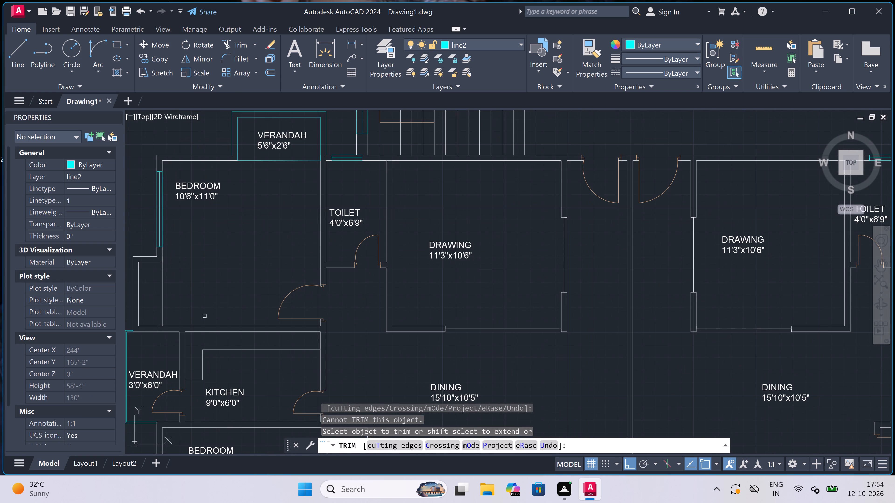
scroll(242, 314, "down", 2)
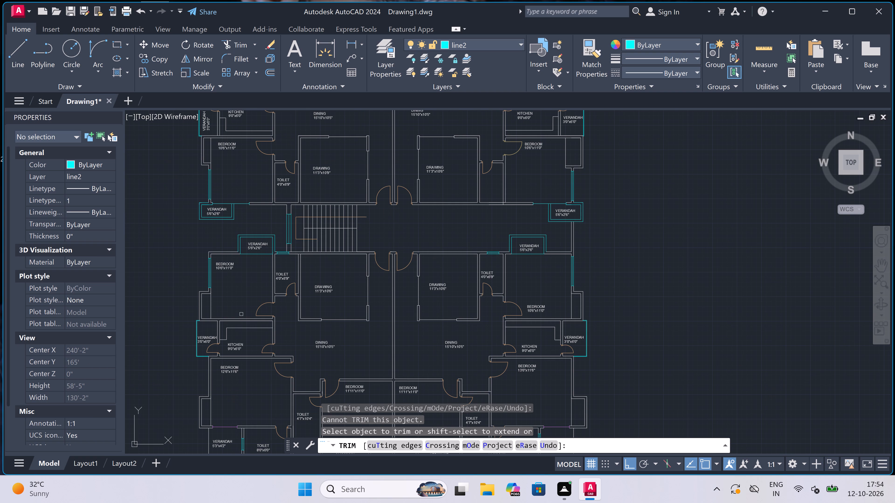
scroll(208, 337, "down", 1)
scroll(178, 365, "up", 1)
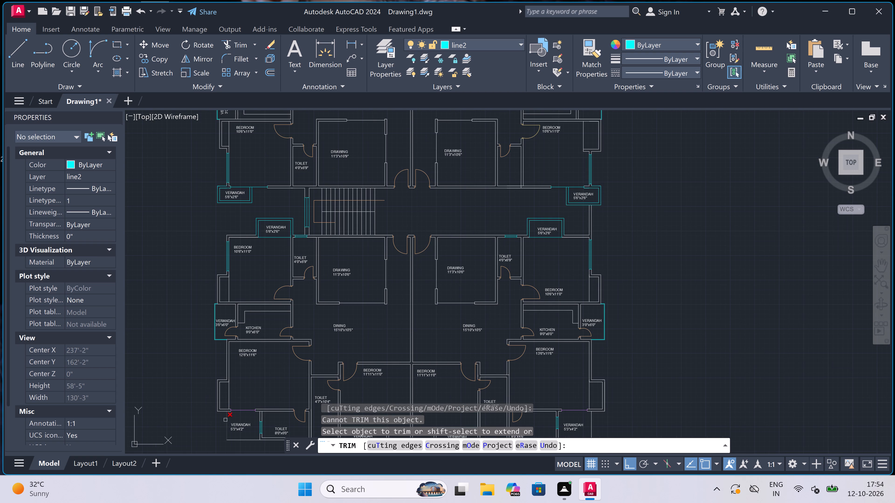
scroll(253, 418, "up", 3)
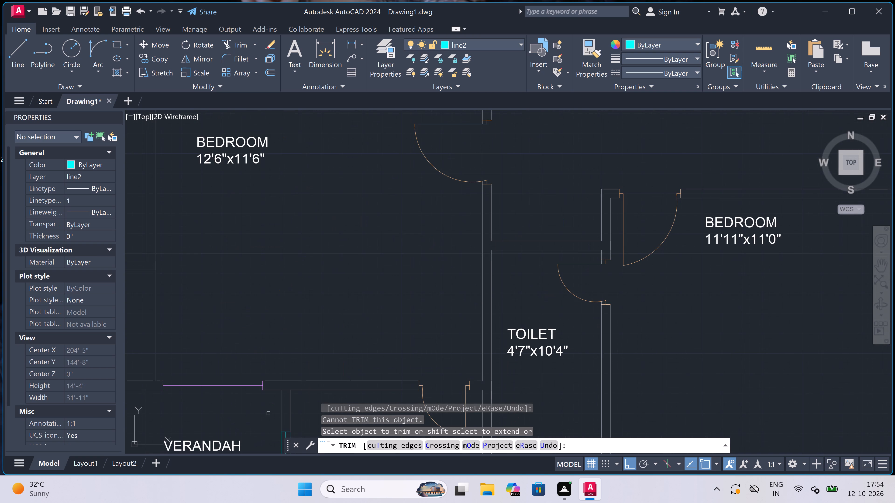
scroll(282, 407, "up", 2)
left_click(293, 391)
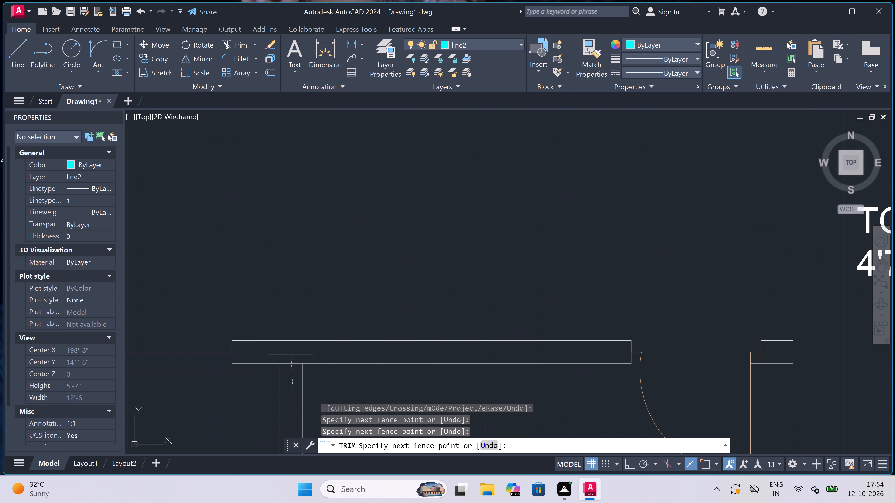
left_click(291, 355)
Trim the line where the wall between the lower-left unit's 8'0"x6'0" and 4'7"x10'4" toilets meets the bottom exterior wall.
scroll(362, 275, "down", 5)
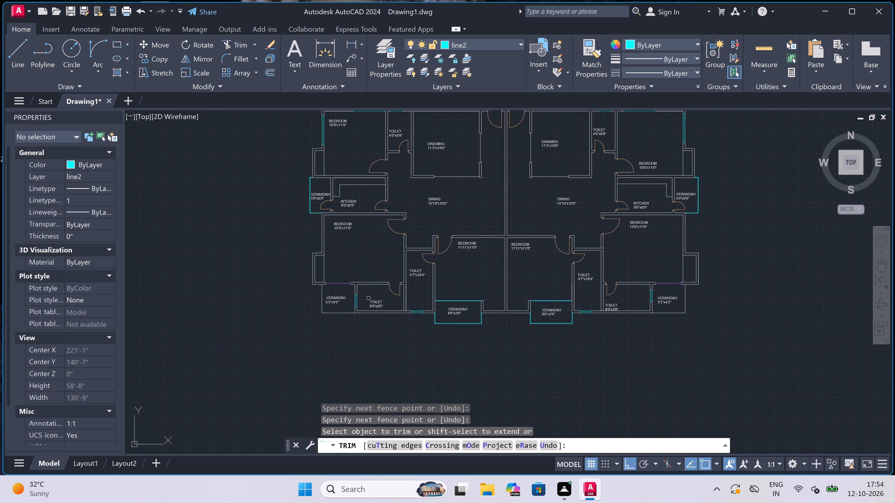
scroll(382, 315, "up", 4)
scroll(514, 298, "up", 1)
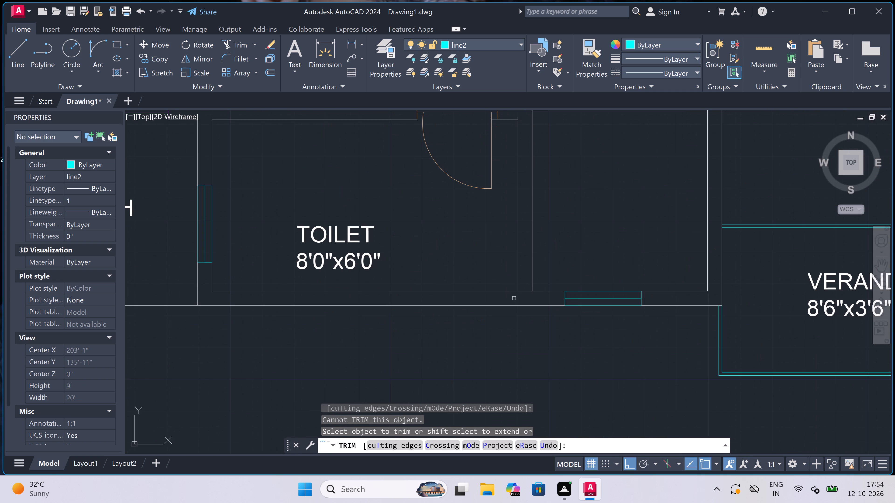
scroll(514, 298, "up", 2)
left_click(559, 289)
left_click(565, 245)
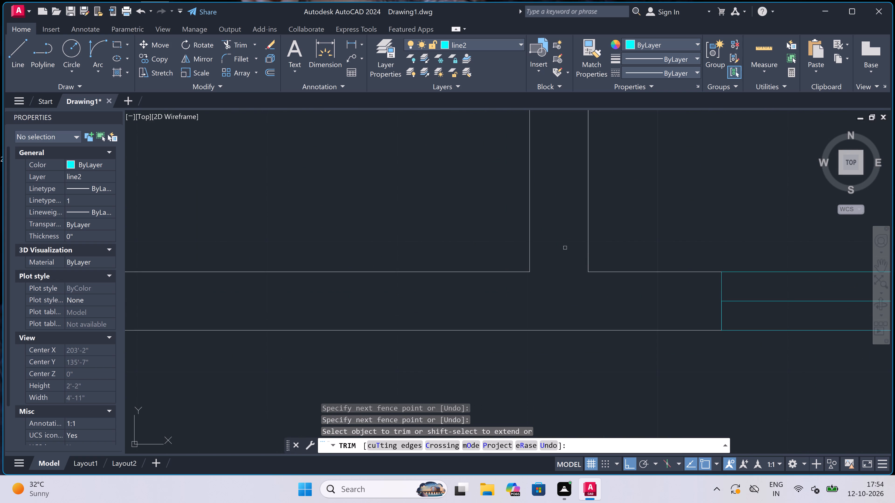
Trim the line where the wall between the lower-right unit's 4'7"x10'4" and 8'0"x4'6" toilets meets the bottom exterior wall.
scroll(367, 276, "down", 7)
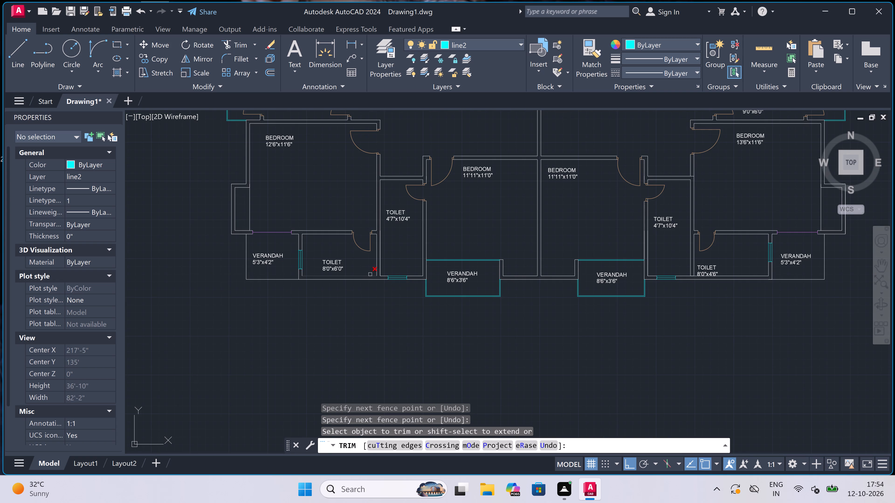
scroll(374, 273, "down", 1)
scroll(580, 270, "up", 3)
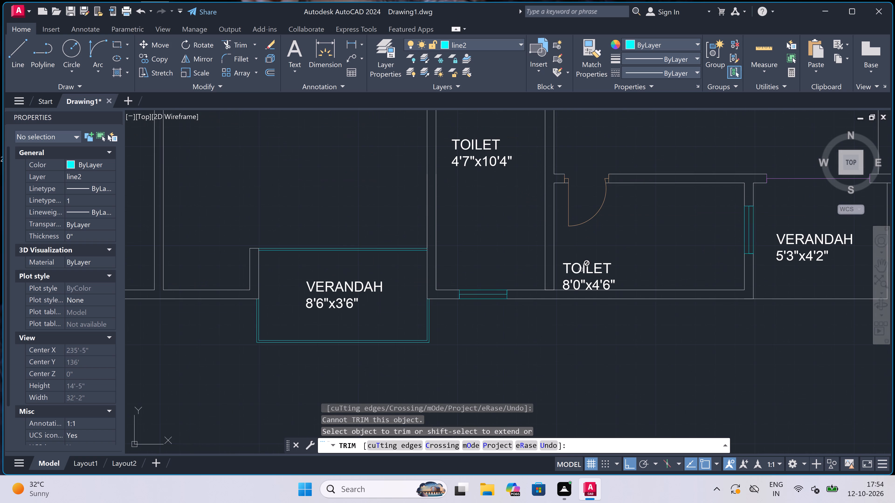
scroll(560, 293, "up", 3)
left_click(504, 296)
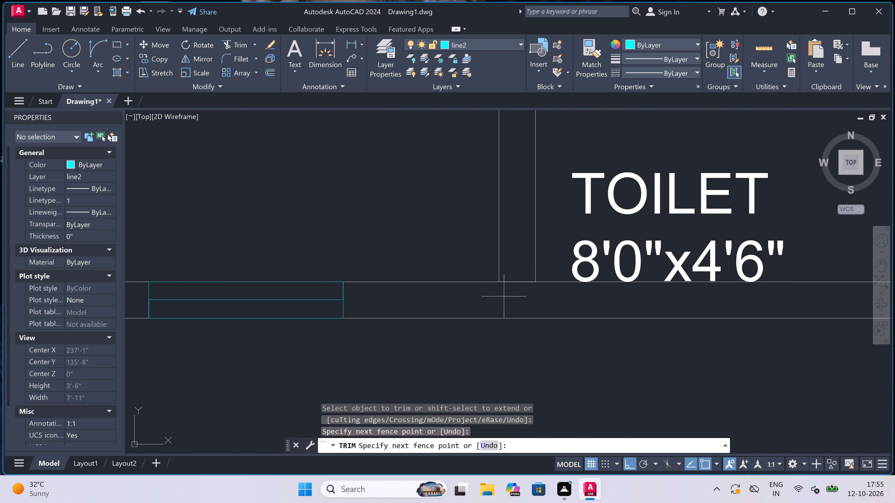
left_click(527, 260)
key("Escape")
With Ortho off, move the lower-right unit's TOILET 8'0"x4'6" label up and inward, clear of the bottom wall line.
scroll(277, 352, "down", 4)
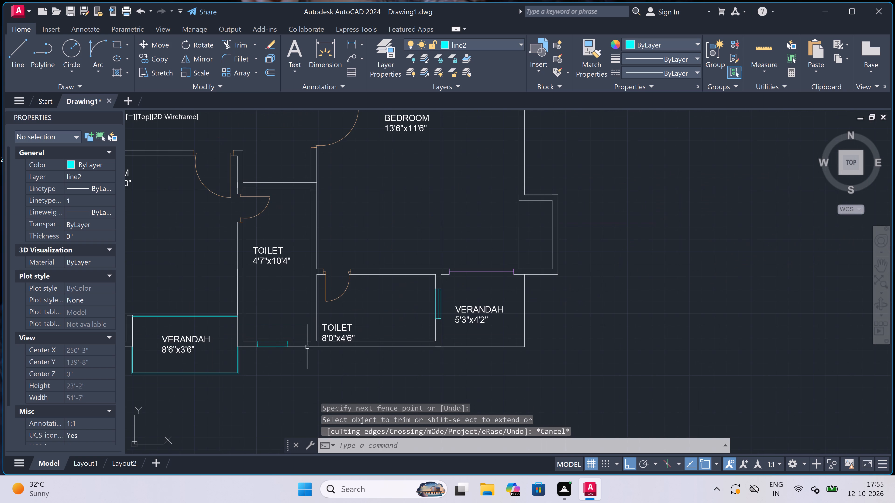
scroll(330, 334, "up", 2)
left_click(341, 325)
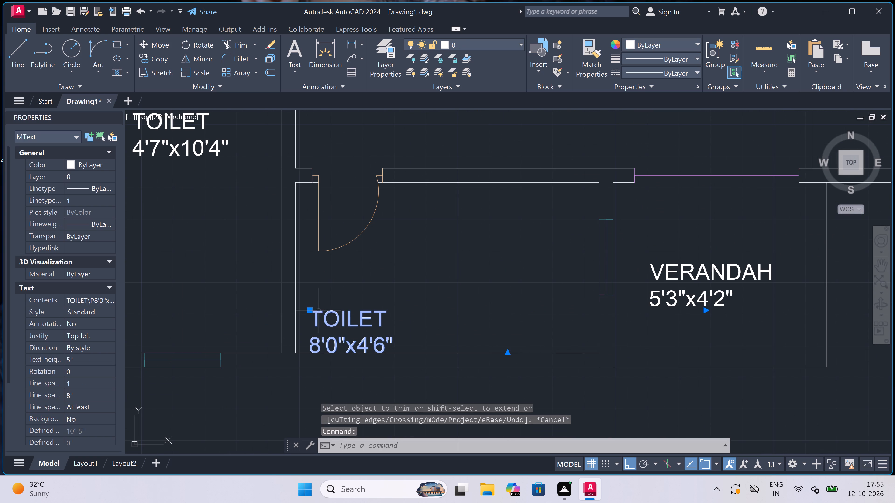
left_click(311, 311)
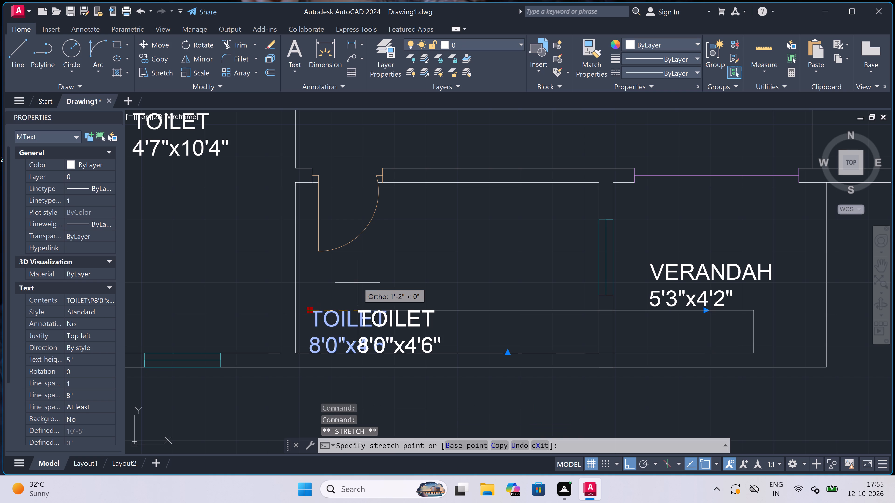
key("F8")
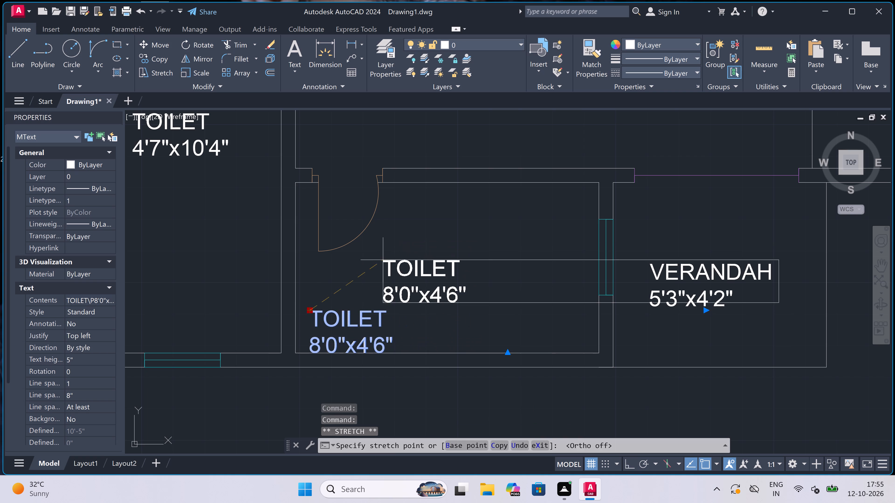
left_click(341, 265)
key("Escape")
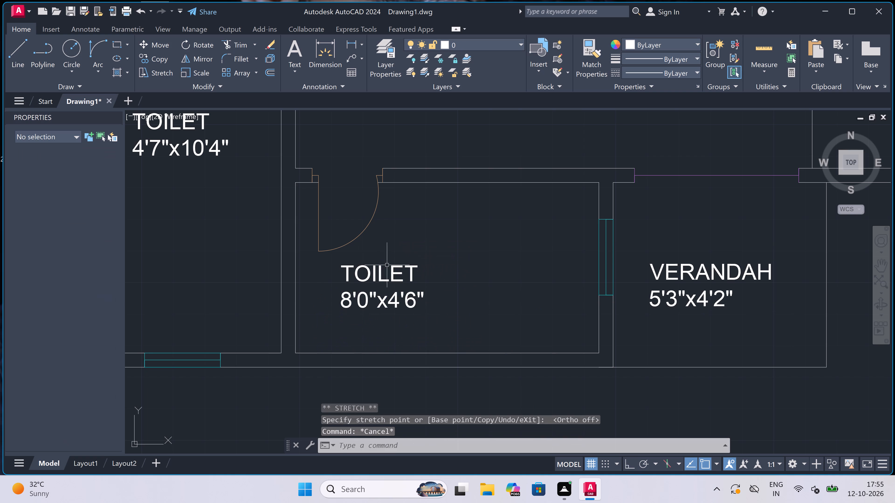
Examine the whole four-unit floor plan for remaining wall junctions and labels that need cleanup.
scroll(373, 273, "down", 6)
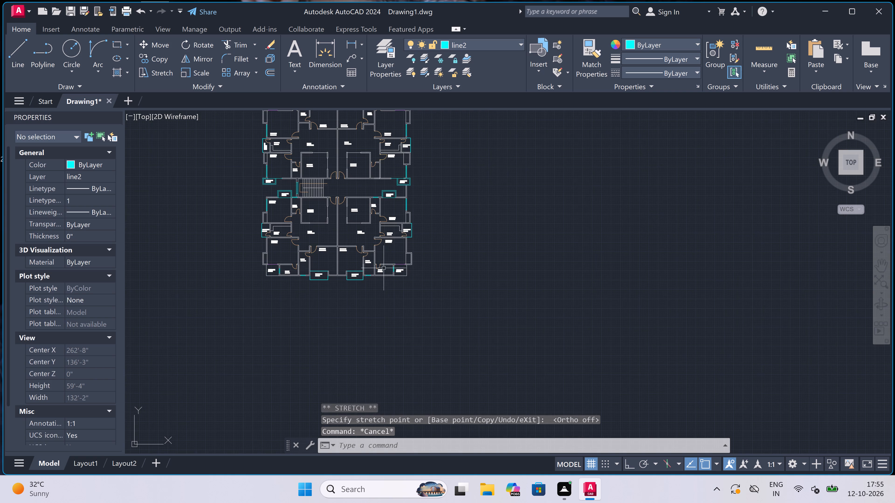
scroll(392, 257, "up", 2)
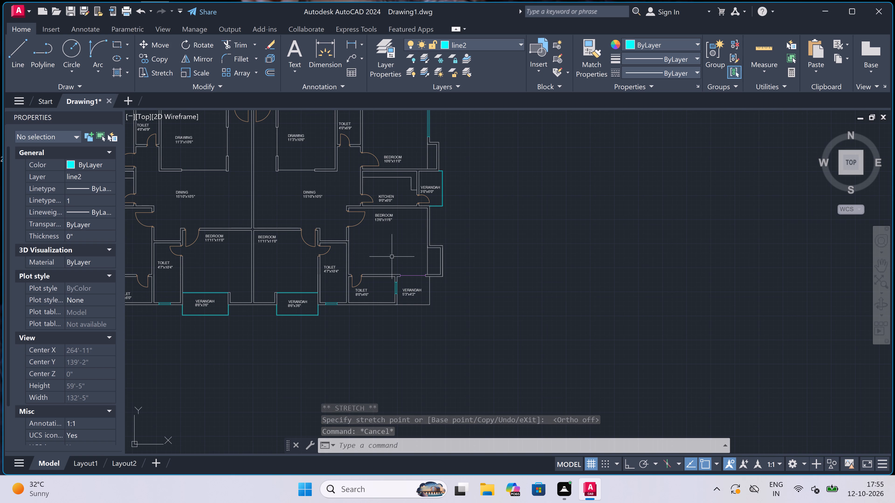
scroll(392, 257, "down", 1)
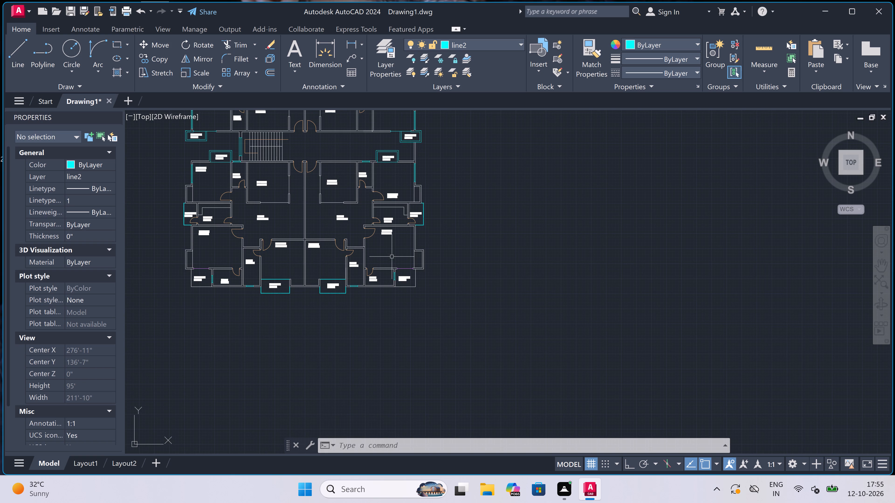
scroll(392, 257, "down", 1)
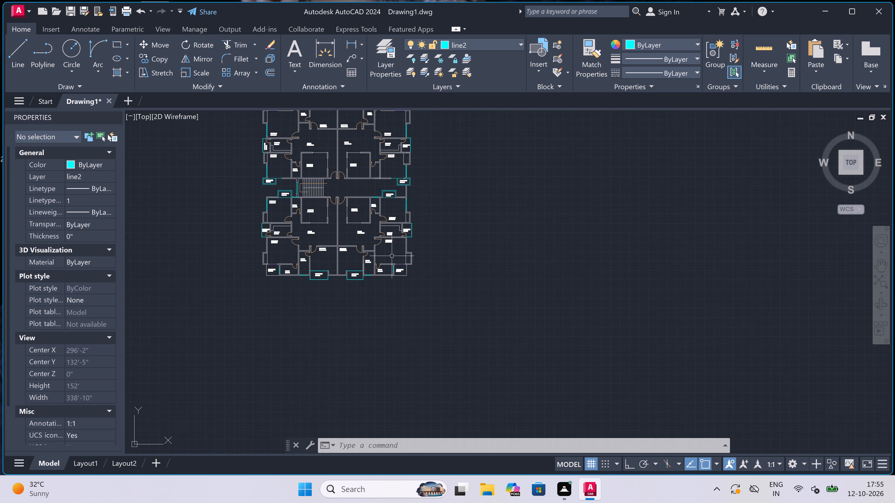
scroll(396, 191, "up", 1)
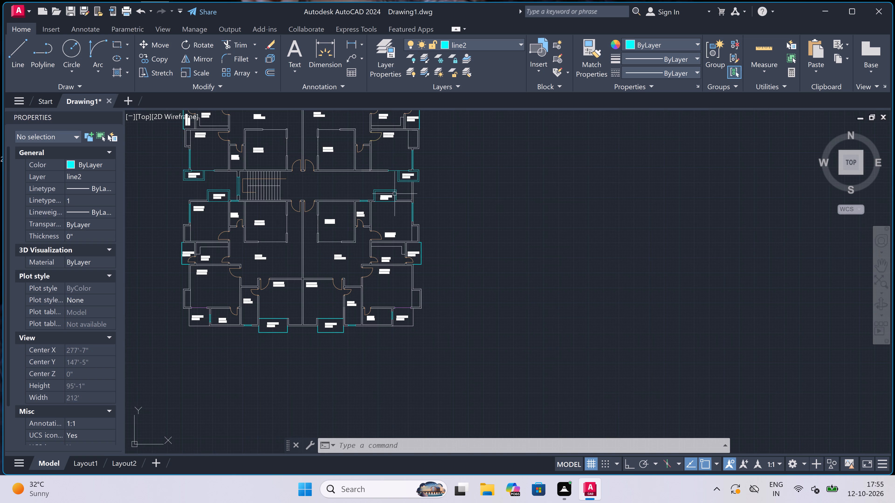
scroll(394, 195, "down", 2)
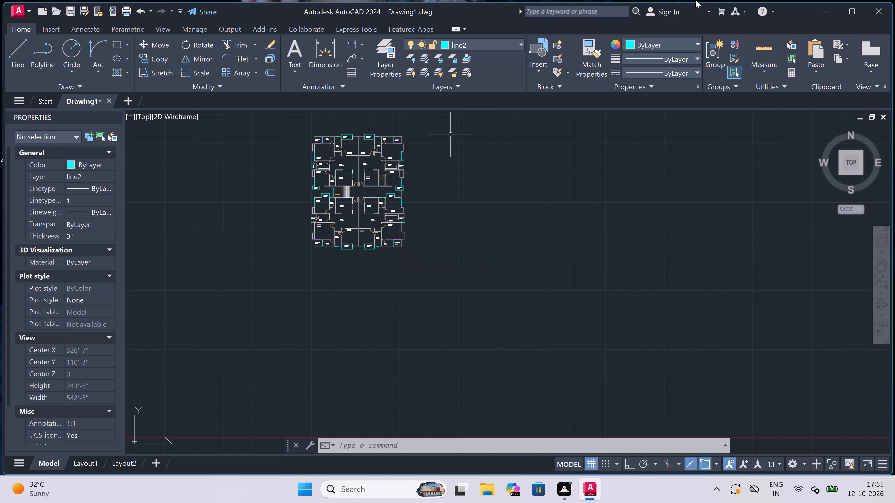
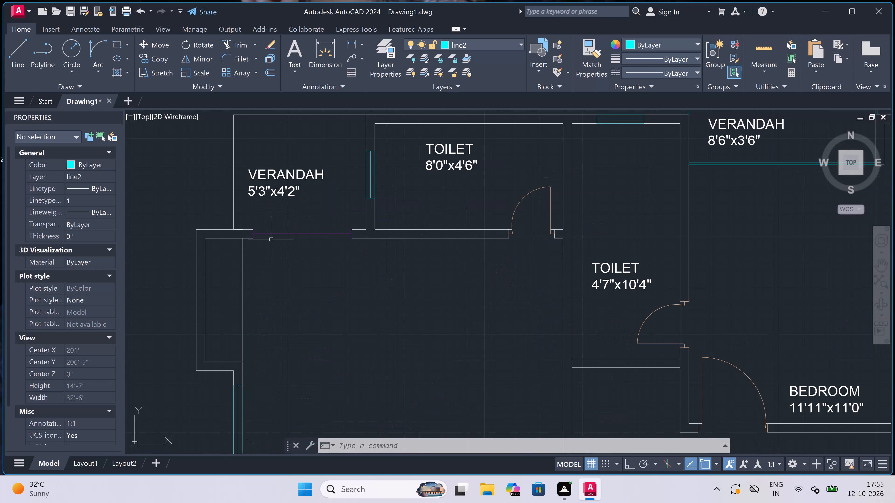
Trim the wall line crossing the base of the toilet–bedroom partition in the upper-right flat, beside the corridor.
type("tr")
key("space")
scroll(321, 229, "down", 2)
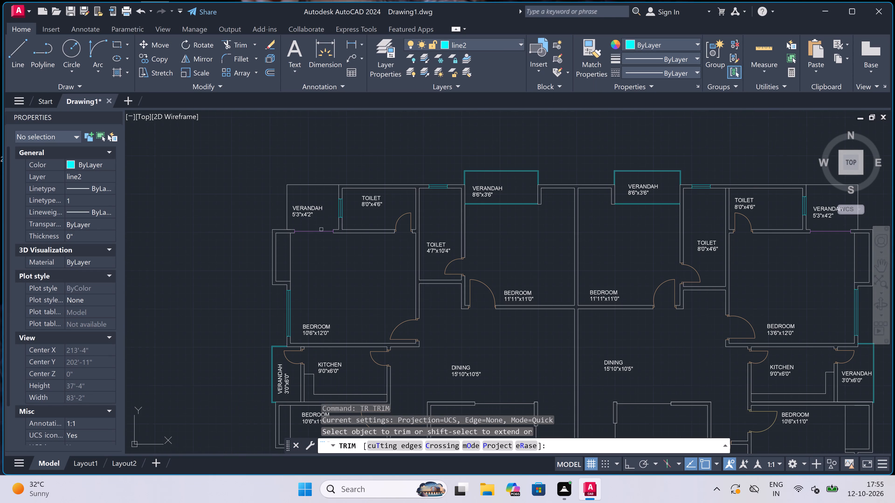
scroll(382, 222, "down", 2)
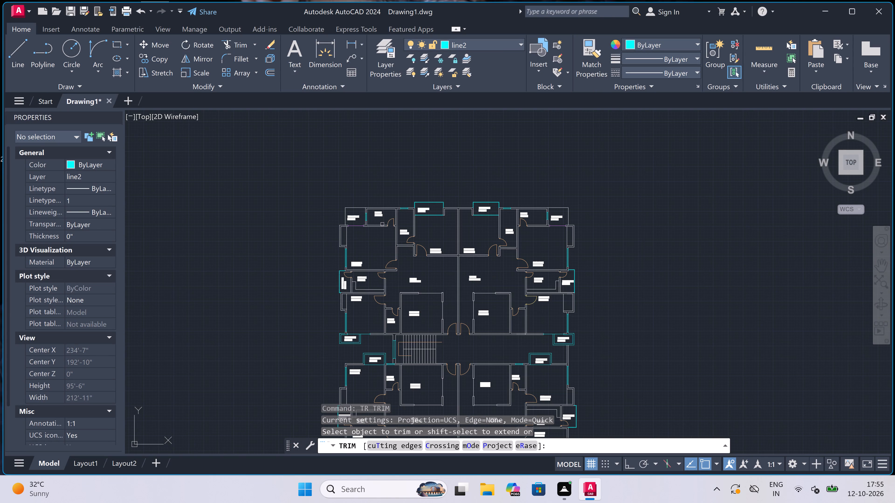
scroll(375, 294, "up", 3)
scroll(420, 263, "down", 4)
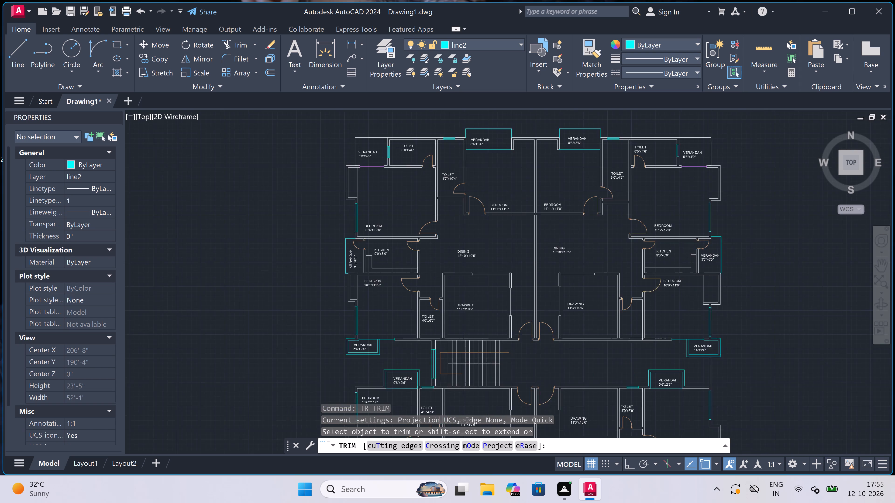
scroll(419, 305, "up", 4)
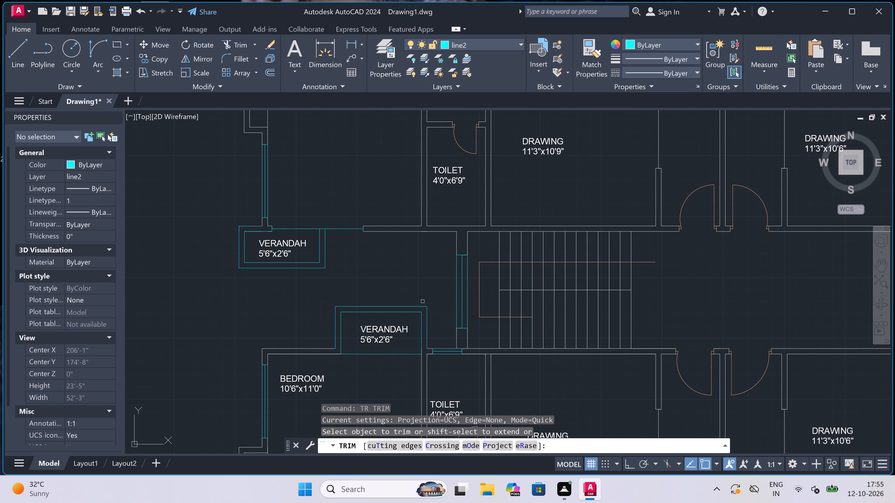
scroll(390, 259, "down", 3)
scroll(556, 288, "up", 3)
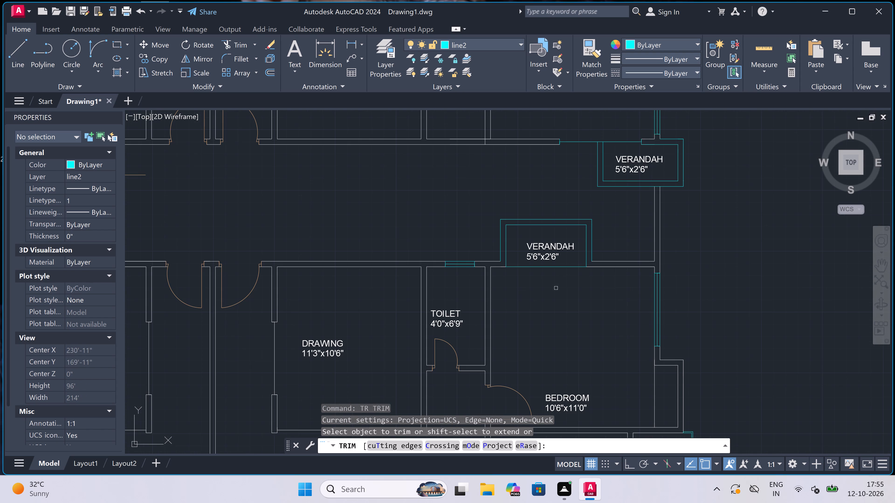
scroll(426, 269, "down", 2)
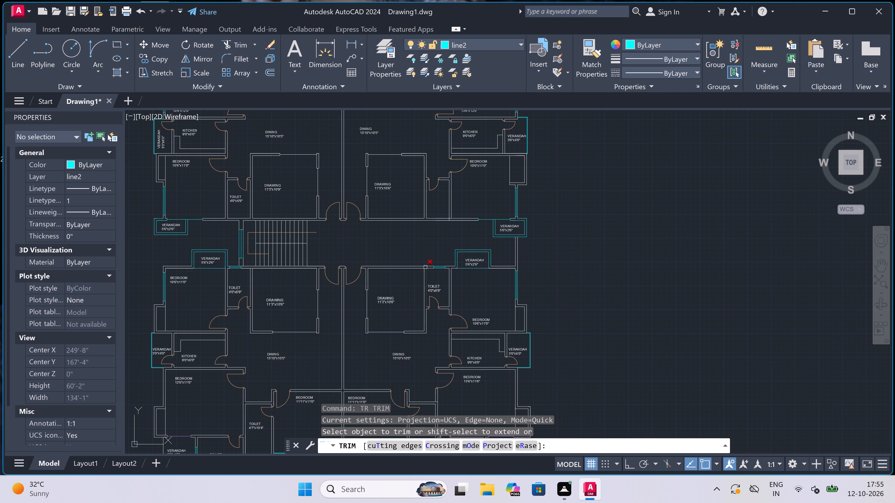
scroll(451, 216, "up", 4)
scroll(440, 234, "up", 4)
left_click_drag(465, 202, 464, 204)
left_click(398, 263)
Trim the line closing the lower end of the kitchen–verandah partition above the 10'6"x11'0" bedroom in the upper-right flat.
scroll(409, 240, "down", 6)
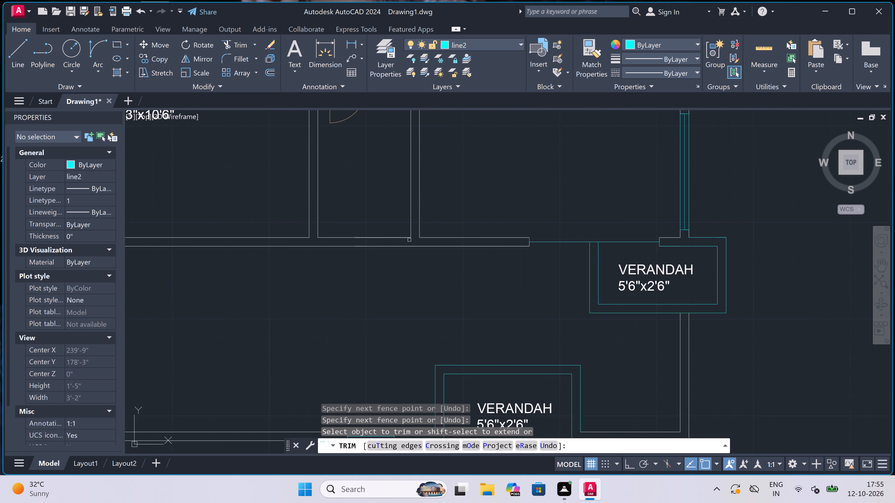
scroll(409, 240, "down", 3)
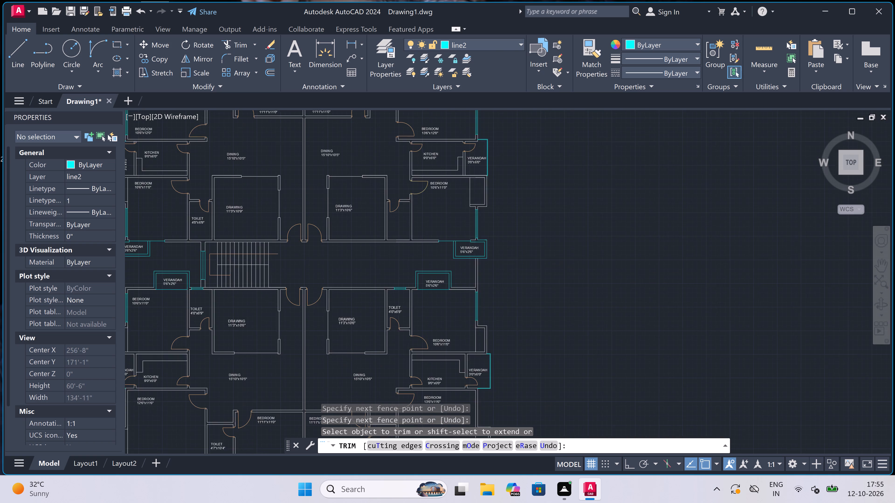
scroll(419, 188, "up", 3)
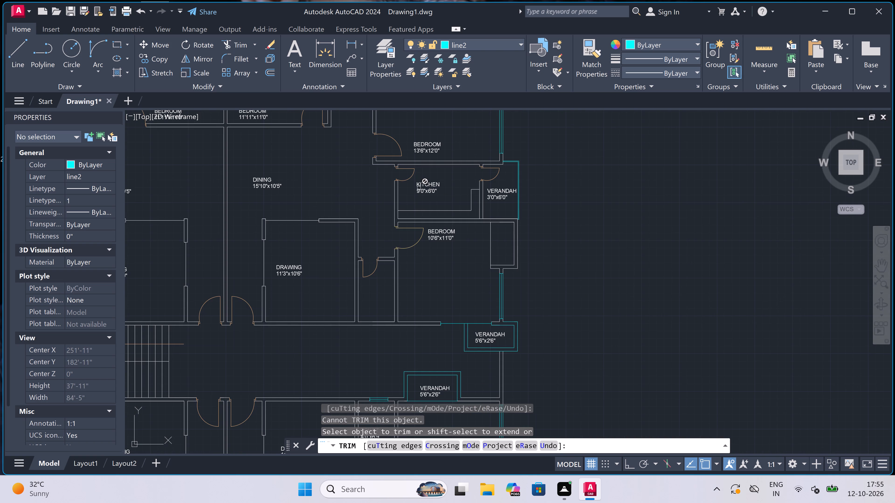
scroll(466, 217, "up", 3)
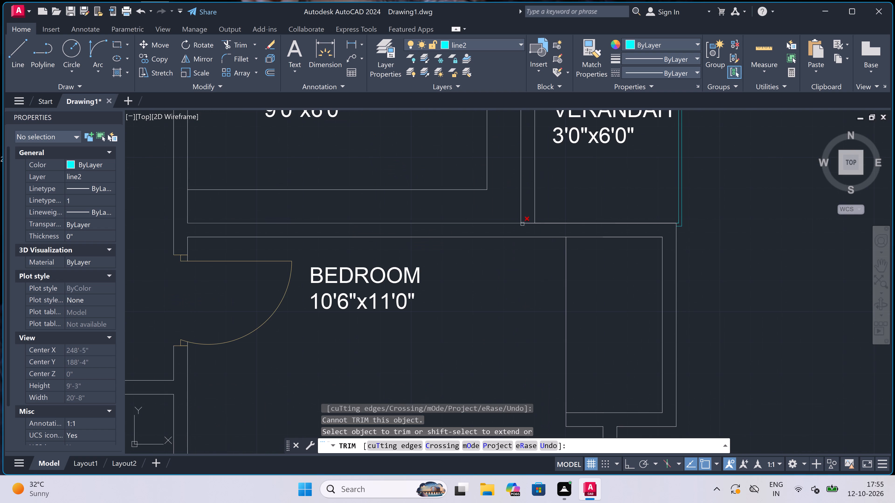
scroll(543, 222, "up", 2)
left_click(509, 233)
left_click(505, 215)
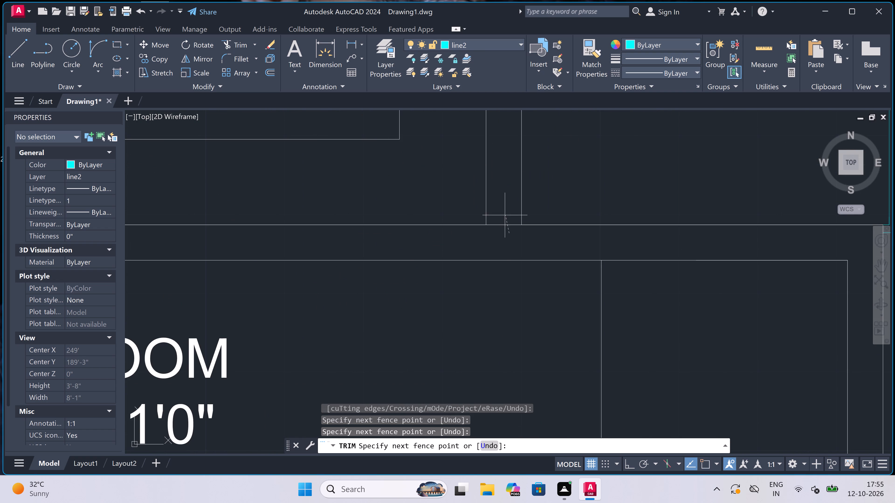
Trim the line closing the lower end of the kitchen–verandah partition in the upper-left flat.
scroll(380, 266, "down", 6)
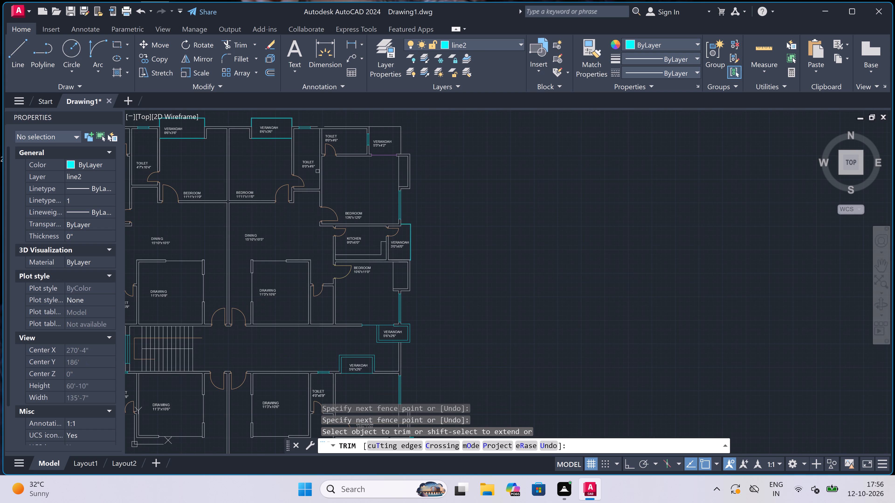
scroll(319, 116, "up", 3)
scroll(320, 119, "down", 2)
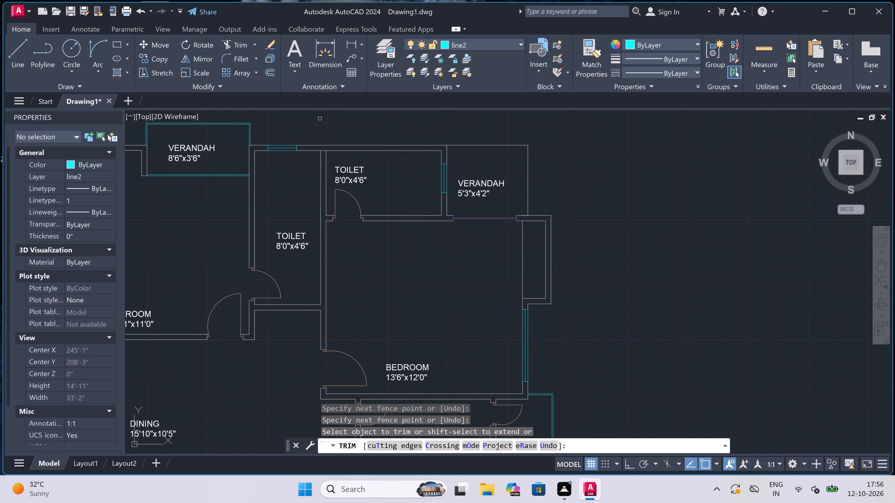
scroll(320, 119, "down", 2)
scroll(320, 119, "up", 1)
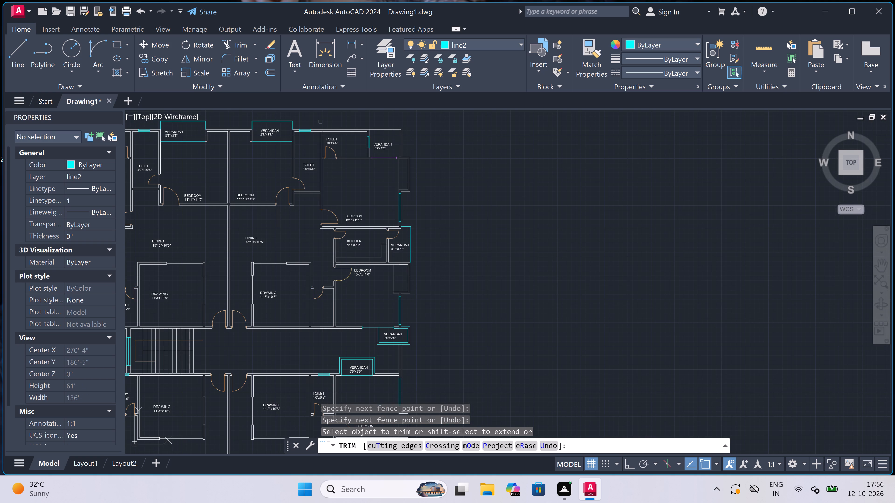
scroll(320, 124, "down", 1)
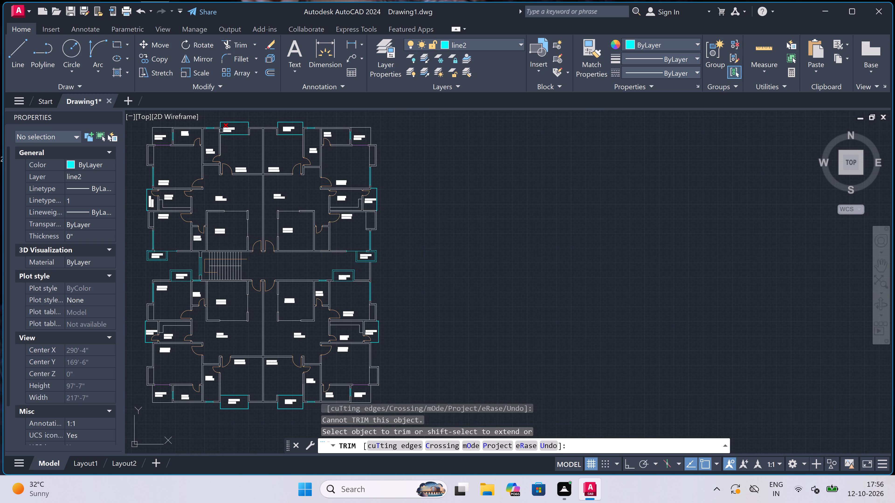
scroll(222, 132, "down", 2)
scroll(196, 132, "up", 4)
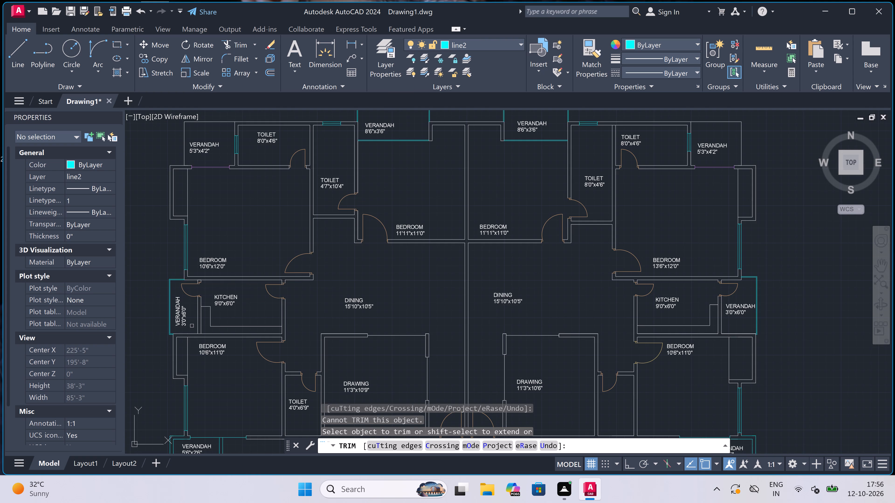
scroll(192, 341, "up", 4)
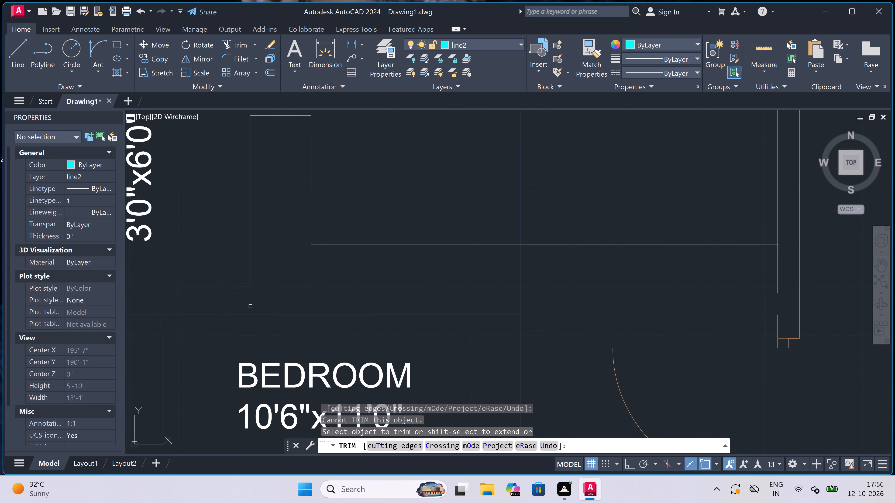
left_click(236, 306)
left_click(241, 272)
Trim the line across the wall stub above the kitchen–verandah door in the upper-left flat.
scroll(241, 272, "down", 5)
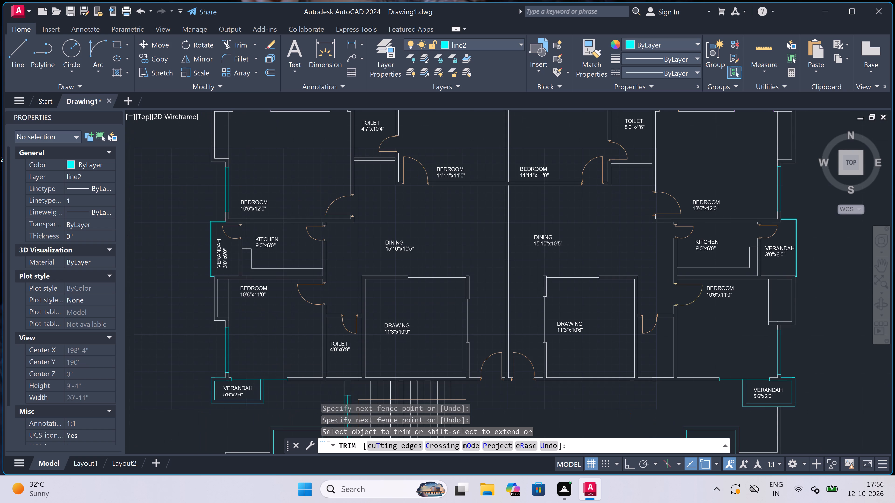
scroll(232, 228, "up", 5)
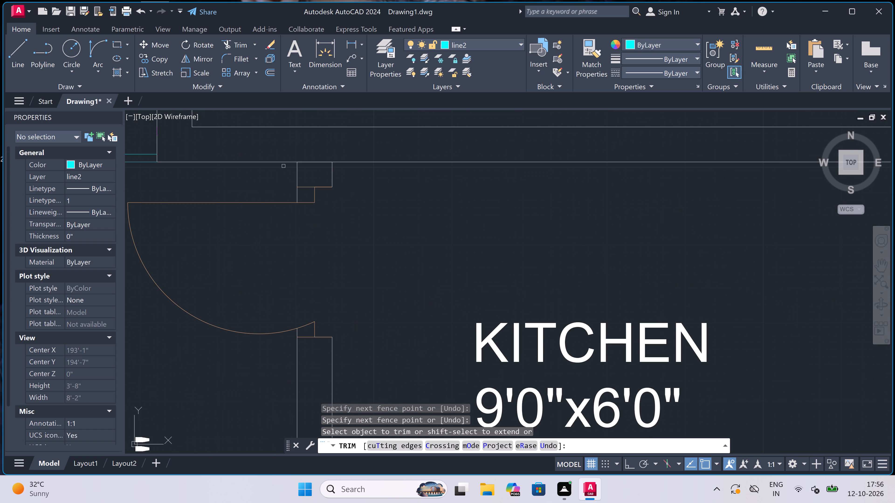
left_click(304, 169)
left_click(306, 158)
Examine the wall junctions of the lower flats for leftover lines and end the Trim command.
scroll(314, 156, "down", 5)
scroll(316, 219, "down", 1)
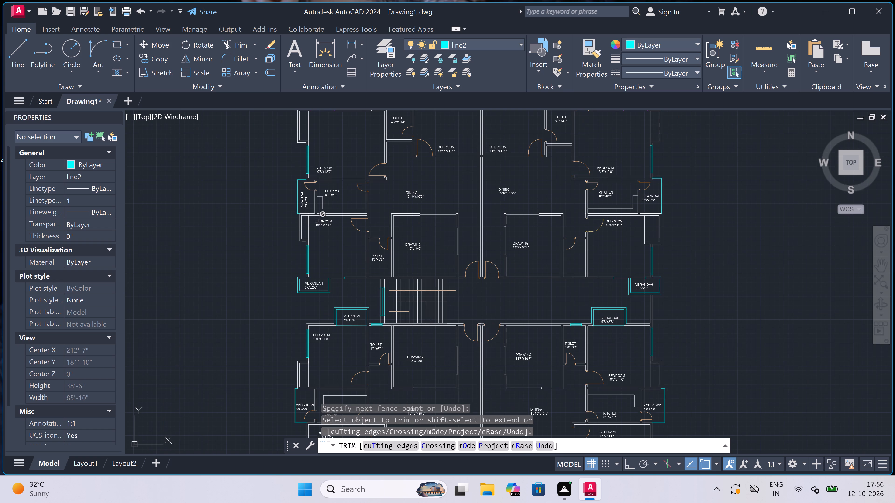
scroll(330, 286, "down", 1)
scroll(315, 359, "up", 3)
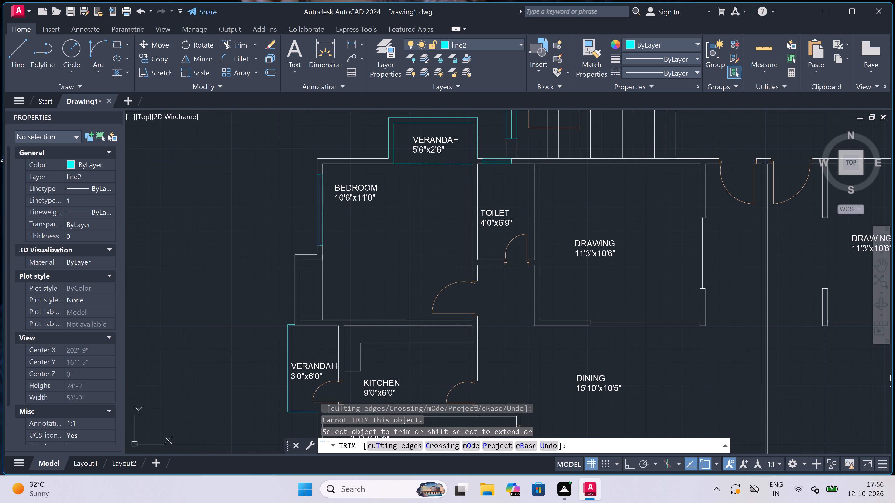
scroll(358, 176, "down", 3)
scroll(360, 258, "up", 2)
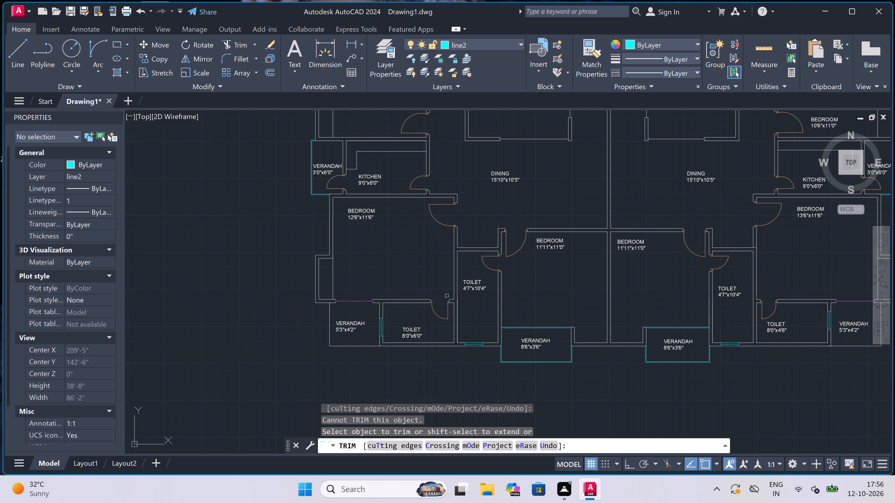
scroll(447, 296, "down", 1)
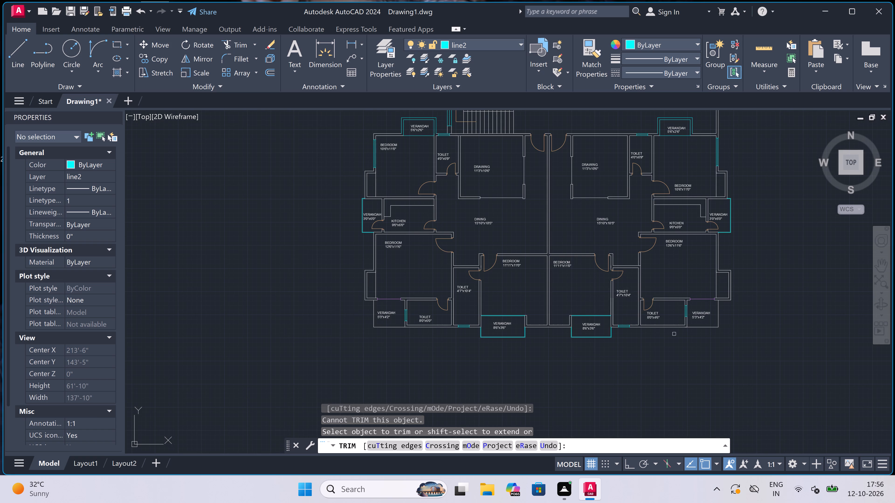
scroll(350, 291, "up", 2)
scroll(376, 292, "up", 2)
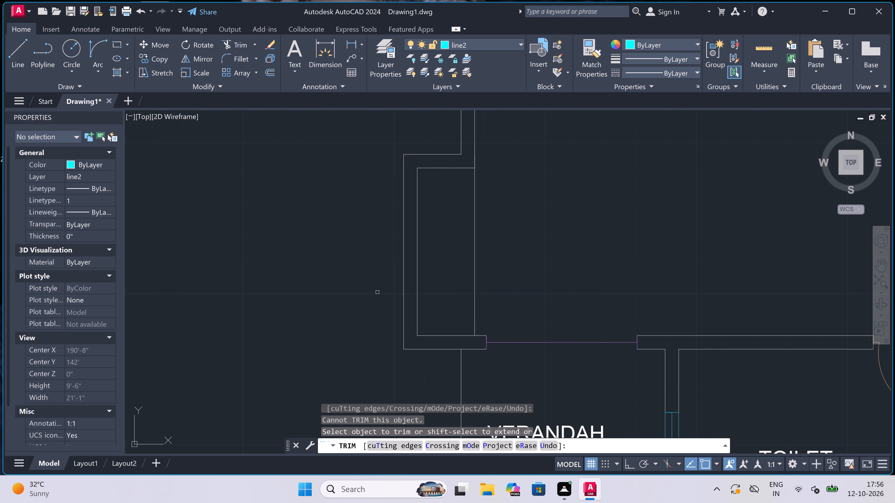
key("Escape")
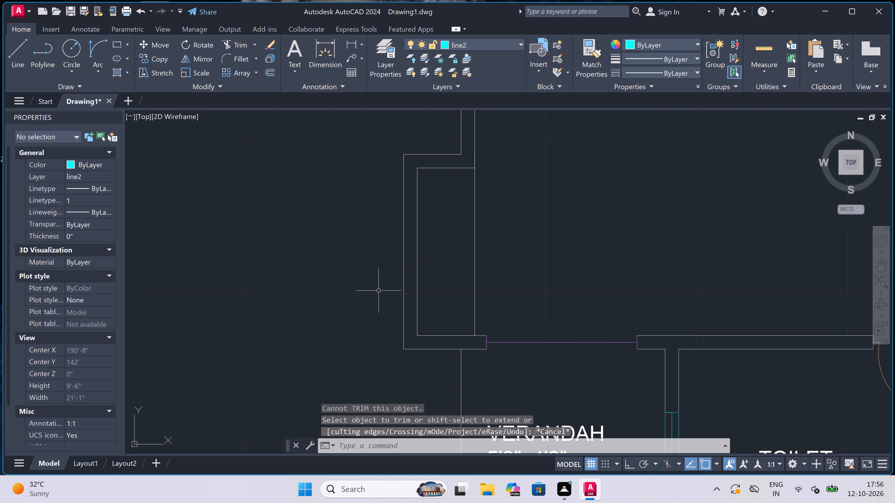
scroll(378, 290, "down", 4)
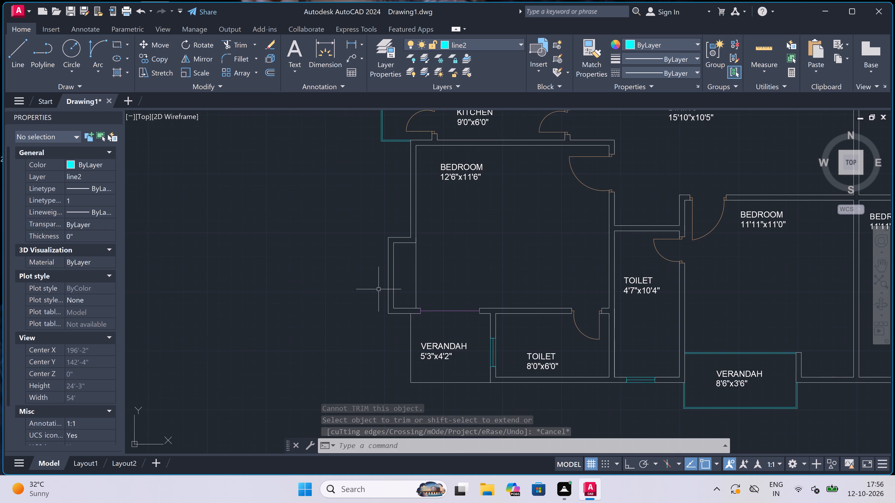
scroll(379, 289, "down", 2)
scroll(379, 289, "up", 1)
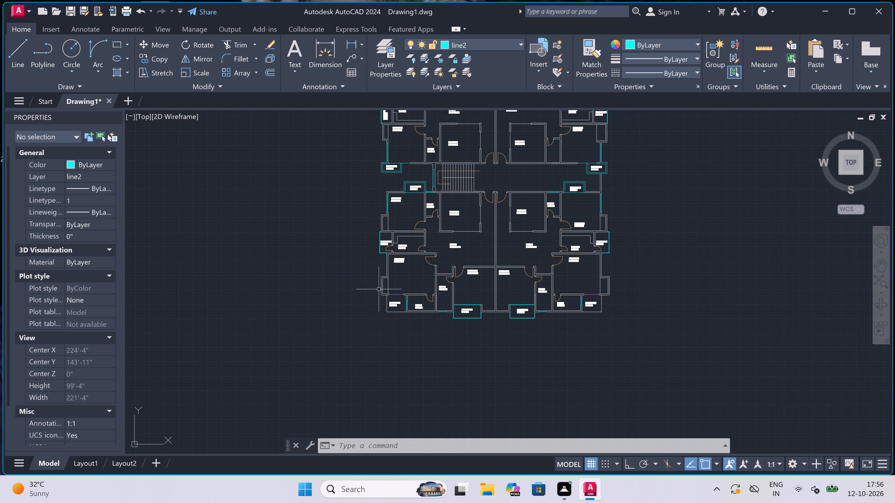
scroll(548, 209, "up", 1)
scroll(524, 171, "down", 3)
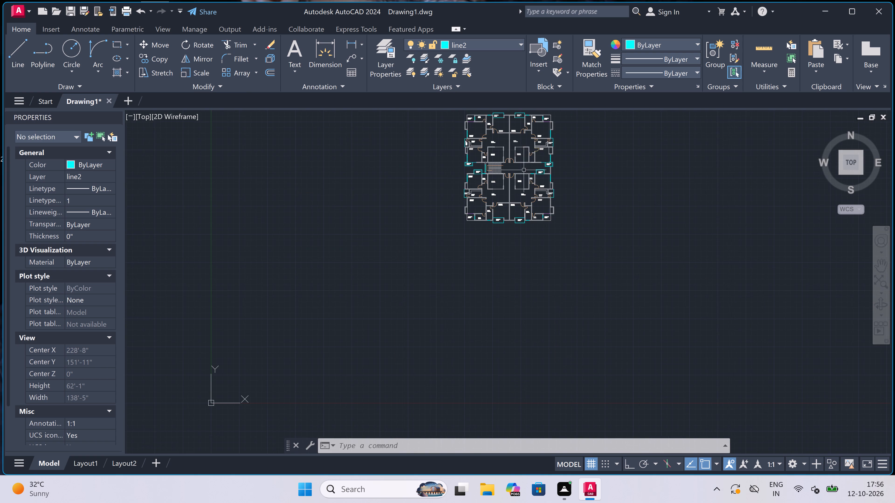
Start a new line in the central corridor and make layer 0 the current layer.
scroll(531, 149, "up", 4)
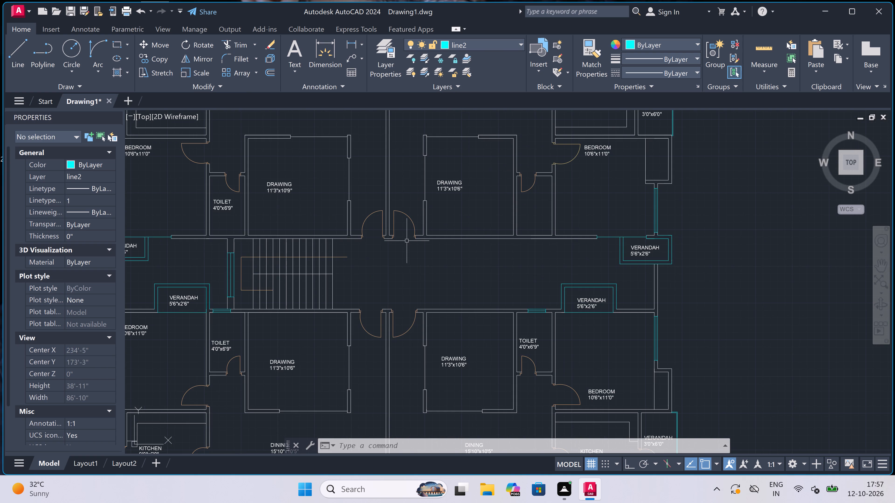
type("l")
key("space")
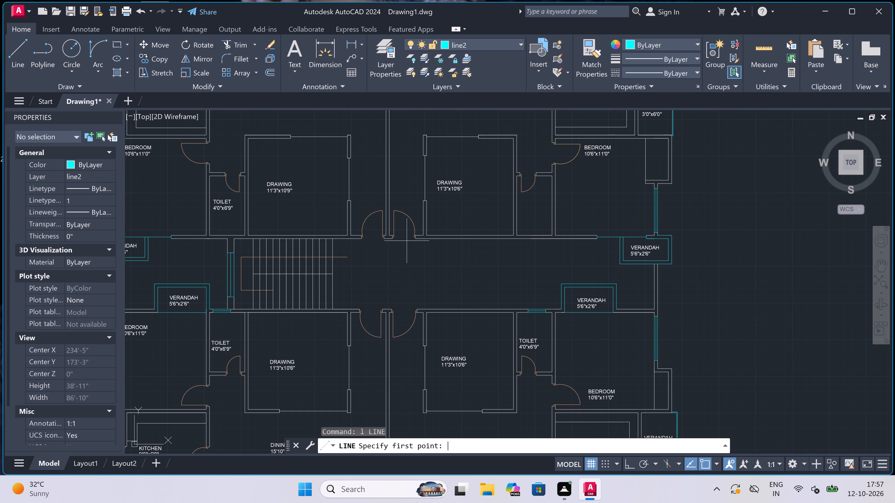
left_click(482, 36)
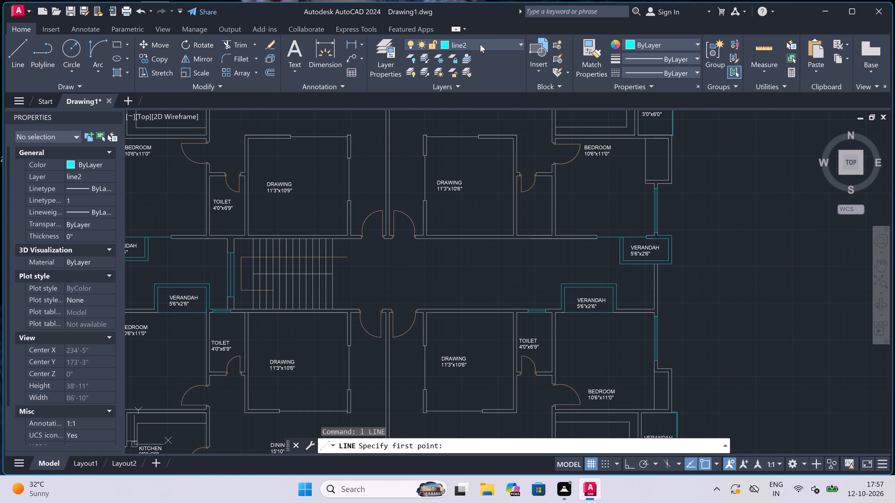
left_click(480, 43)
left_click(480, 55)
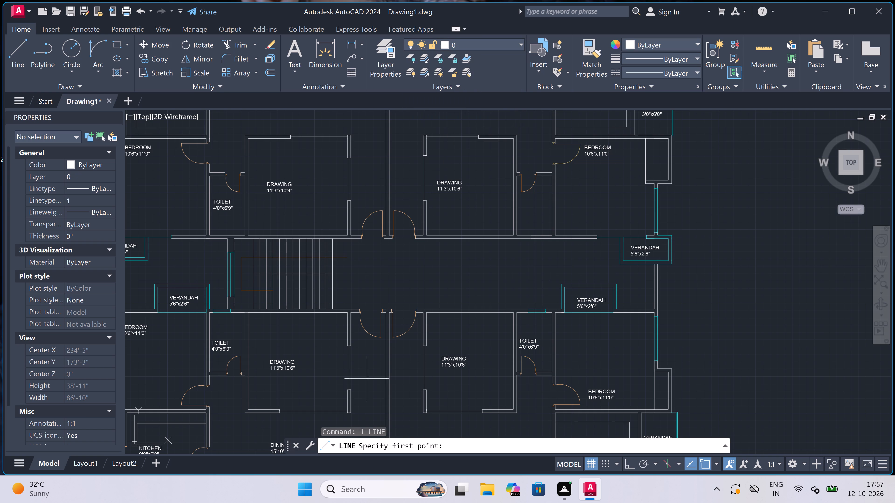
Draw a 9" wide wall across the corridor below the upper-right 11'3"x10'6" drawing room, spanning between the upper and lower flats' walls.
scroll(406, 277, "up", 2)
scroll(413, 260, "down", 2)
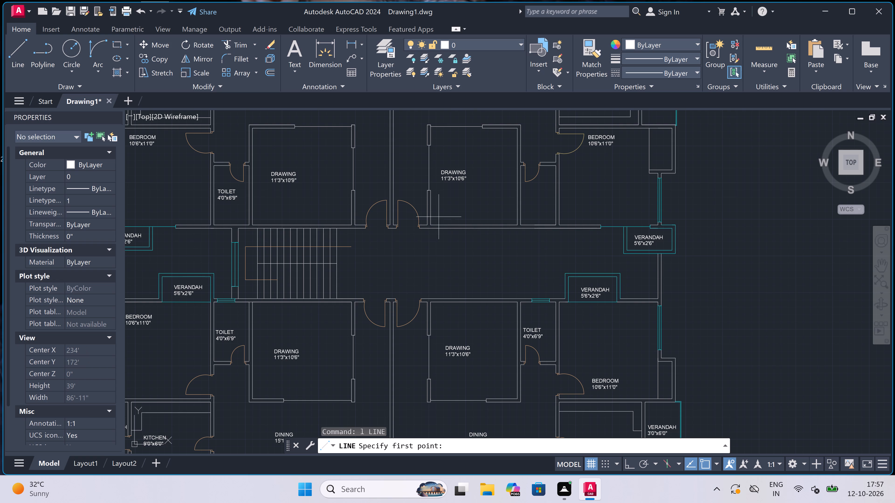
scroll(422, 211, "up", 1)
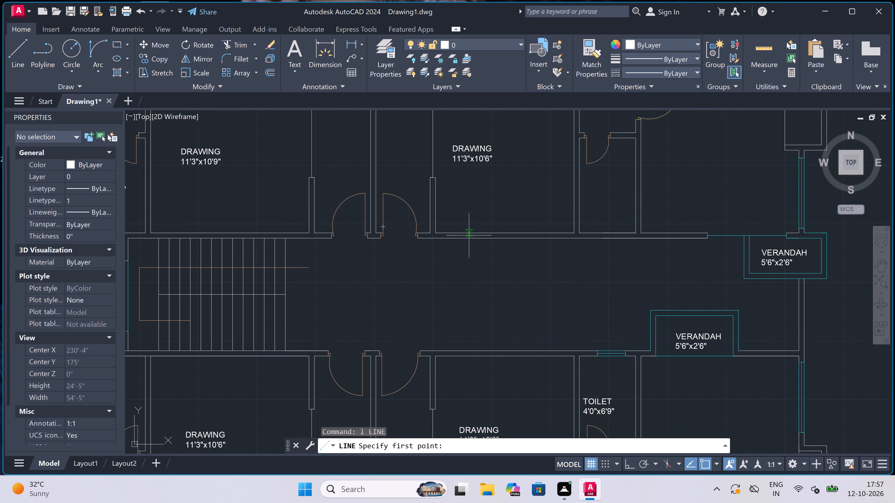
left_click(464, 237)
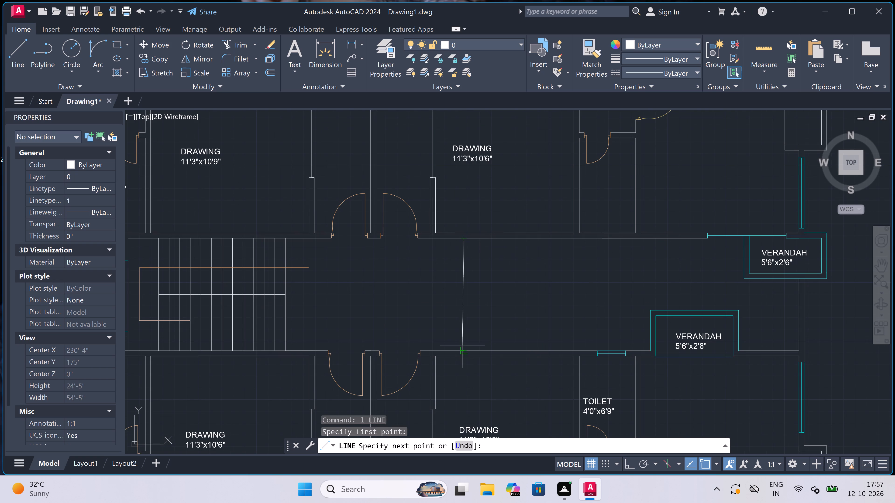
left_click(465, 351)
scroll(468, 345, "up", 1)
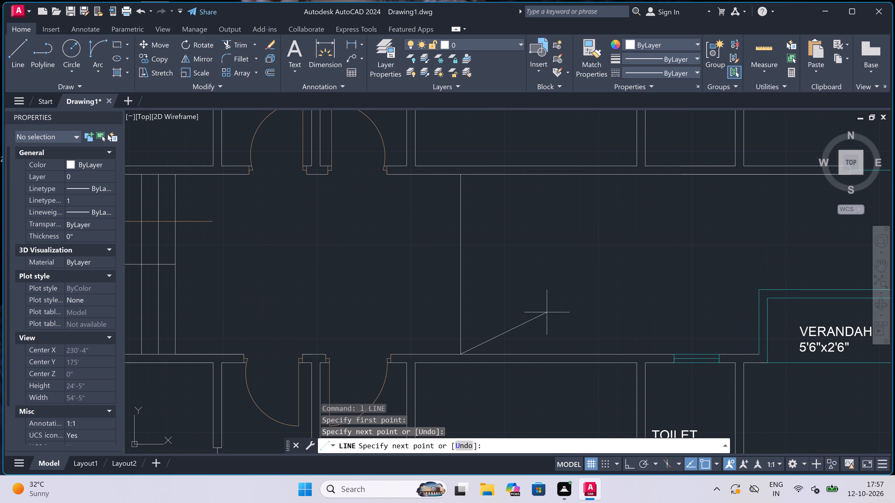
key("F8")
type("9\"")
key("space")
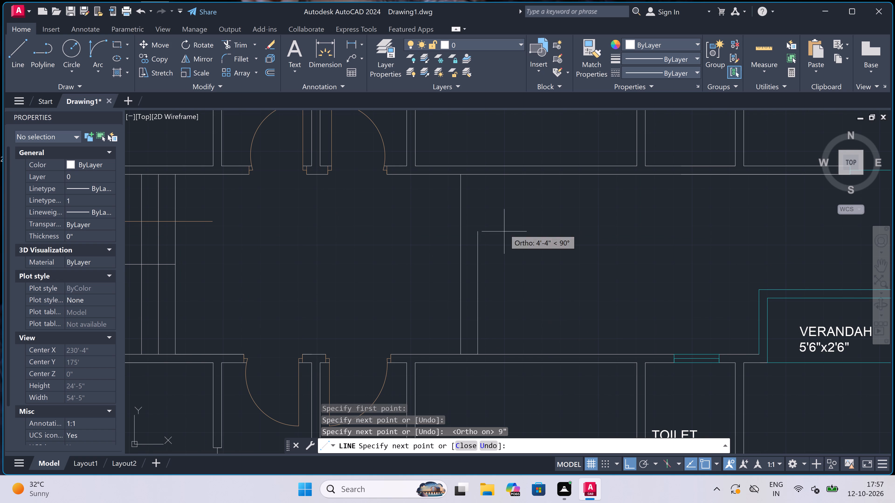
left_click(475, 176)
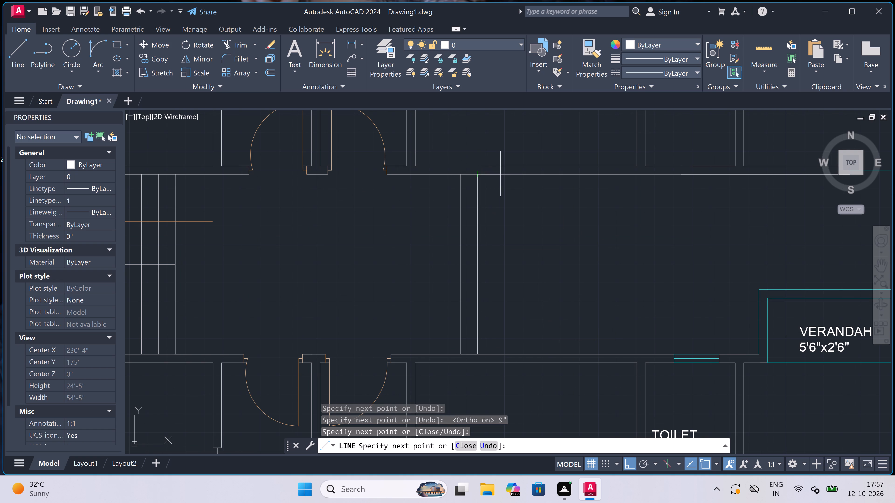
Continue the line 5' along the upper corridor wall and draw a second 9" wide wall across the corridor, parallel to the first.
key("6")
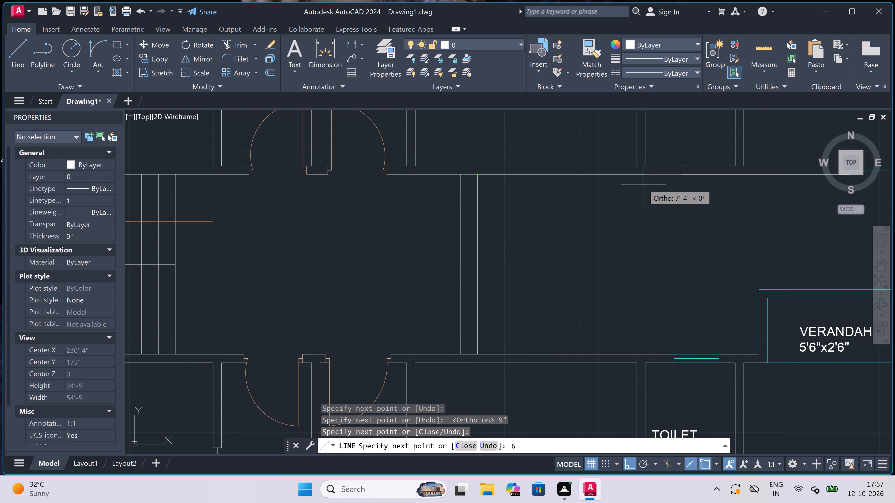
key("BackSpace")
type("5'")
key("space")
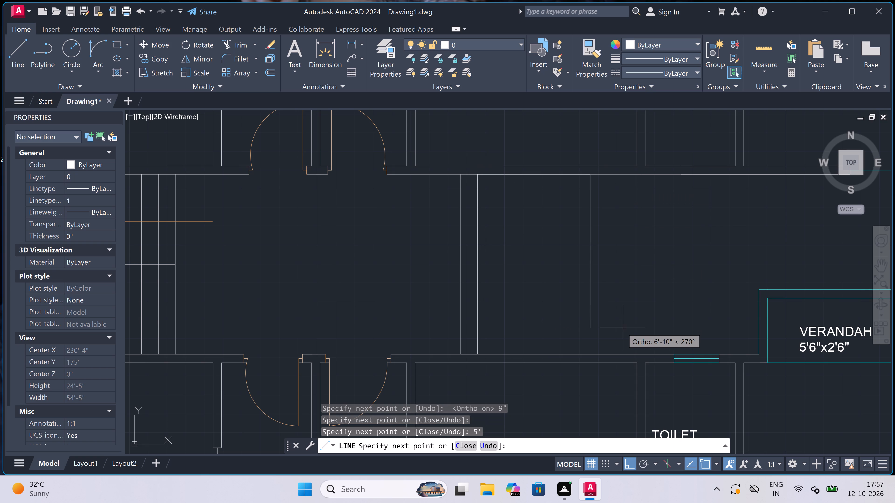
left_click(587, 352)
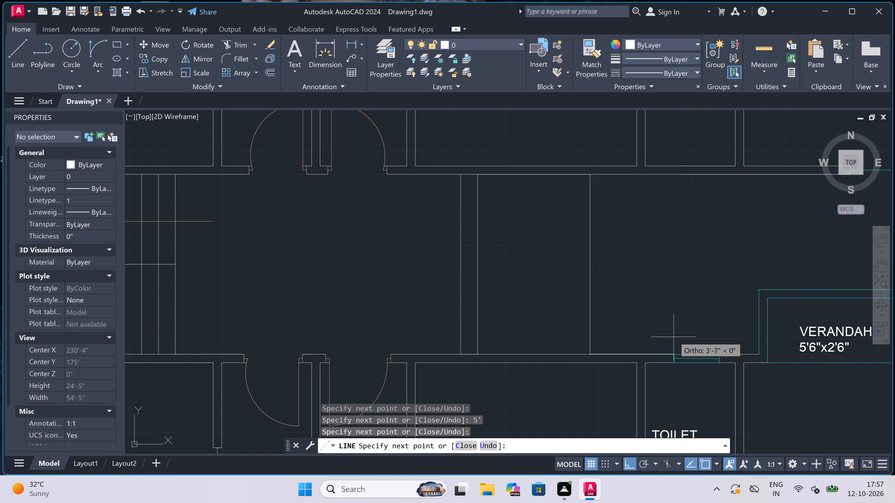
key("4")
key("BackSpace")
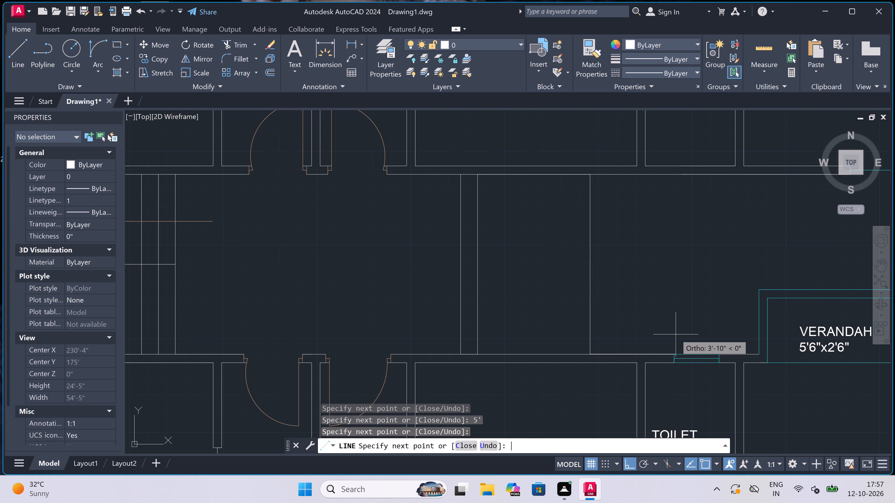
type("9\"")
key("space")
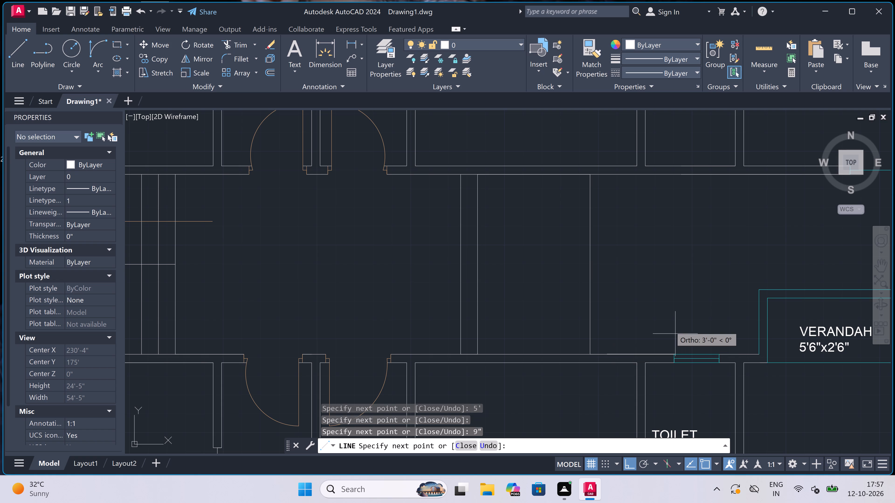
left_click(610, 176)
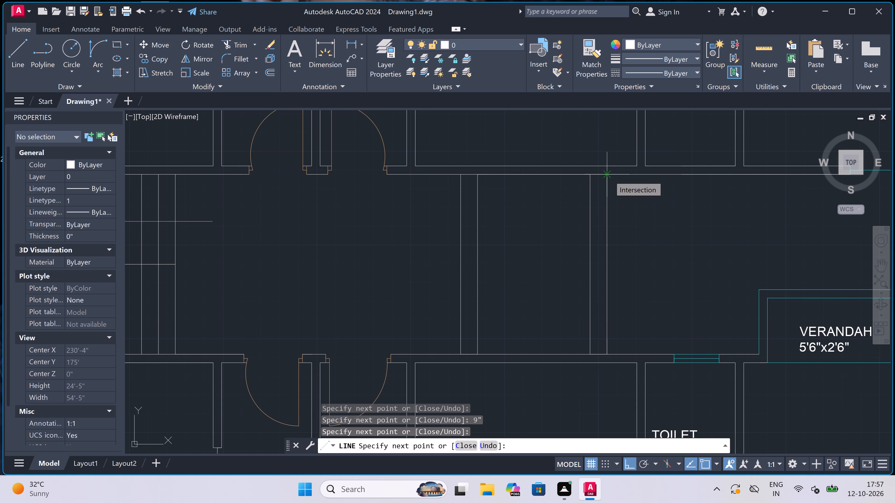
Continue the line 9" up from the second wall's outer corner and back to the drawing room's side wall near the entrance door.
scroll(609, 175, "up", 1)
scroll(609, 174, "down", 4)
scroll(610, 158, "up", 4)
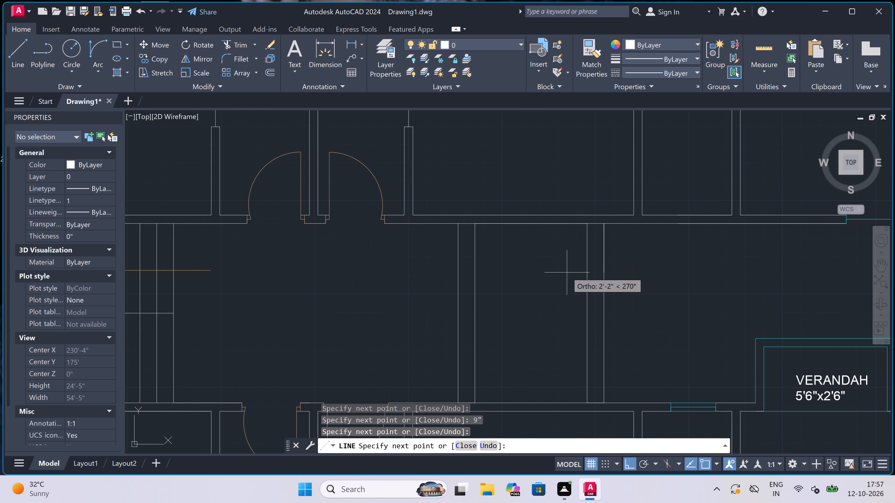
key("9")
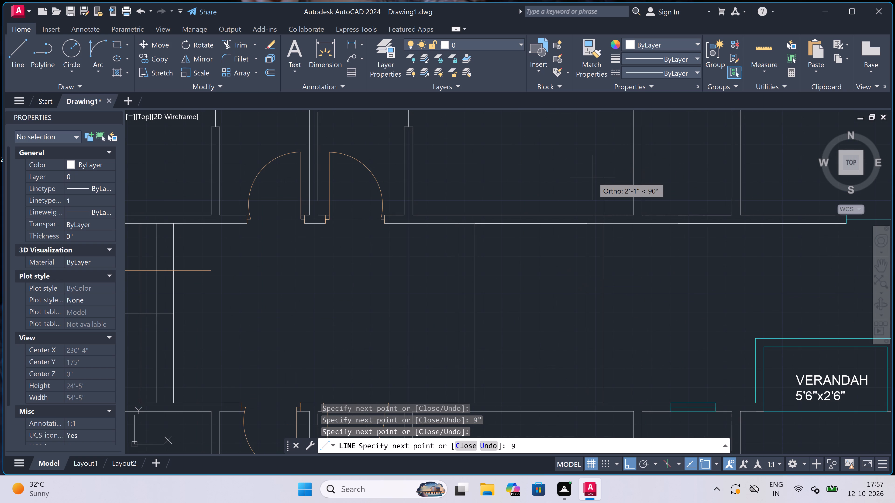
type("\"")
key("space")
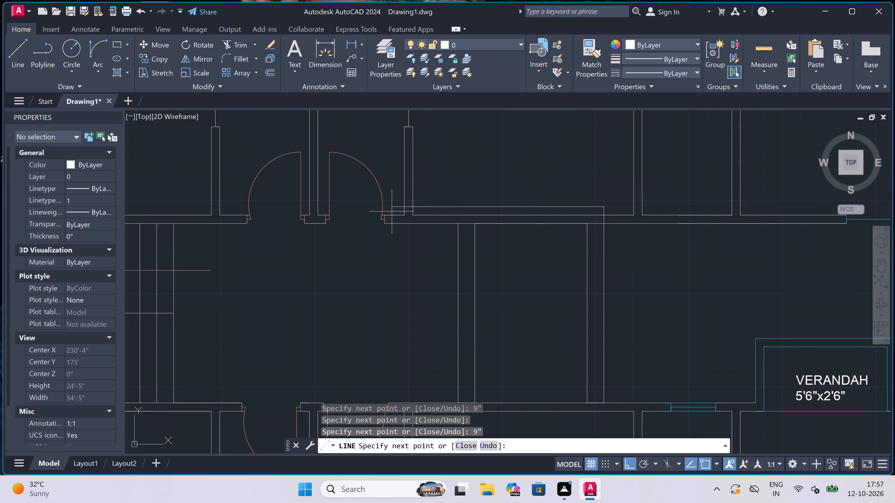
scroll(409, 204, "up", 2)
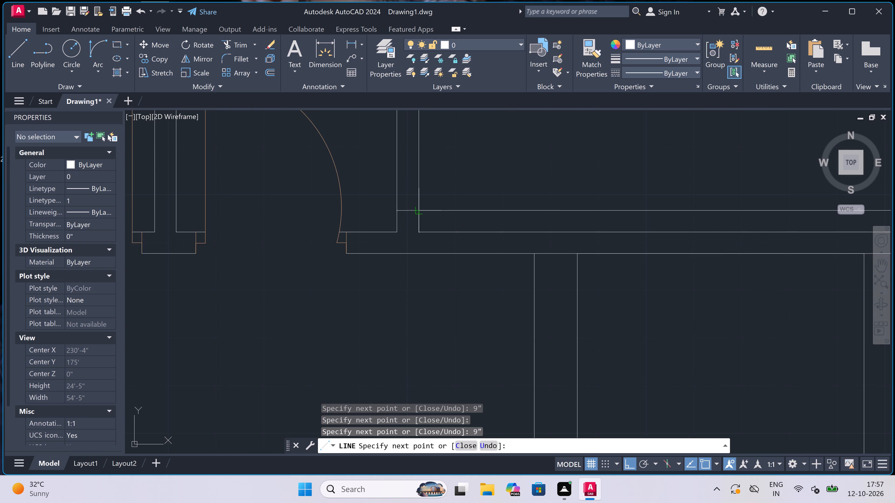
left_click(422, 208)
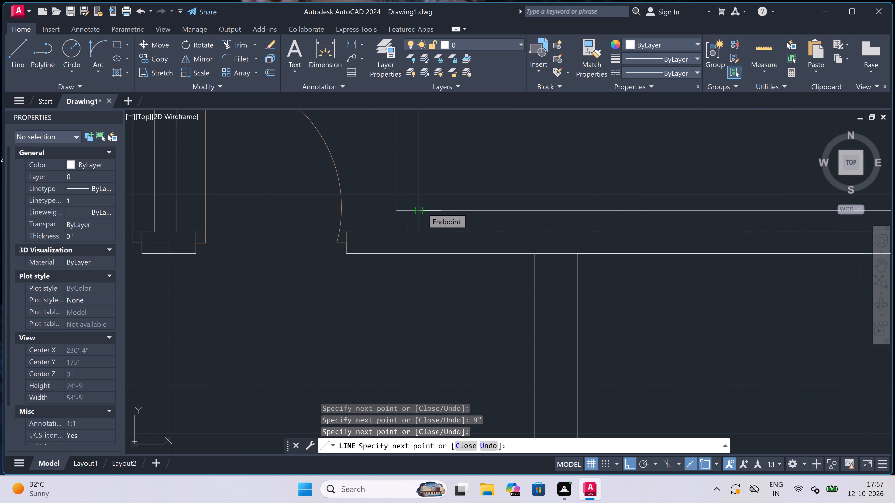
key("Escape")
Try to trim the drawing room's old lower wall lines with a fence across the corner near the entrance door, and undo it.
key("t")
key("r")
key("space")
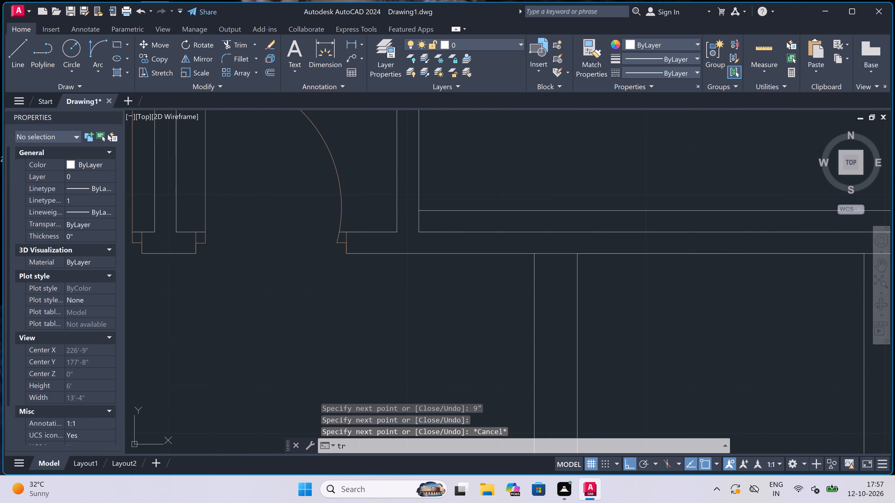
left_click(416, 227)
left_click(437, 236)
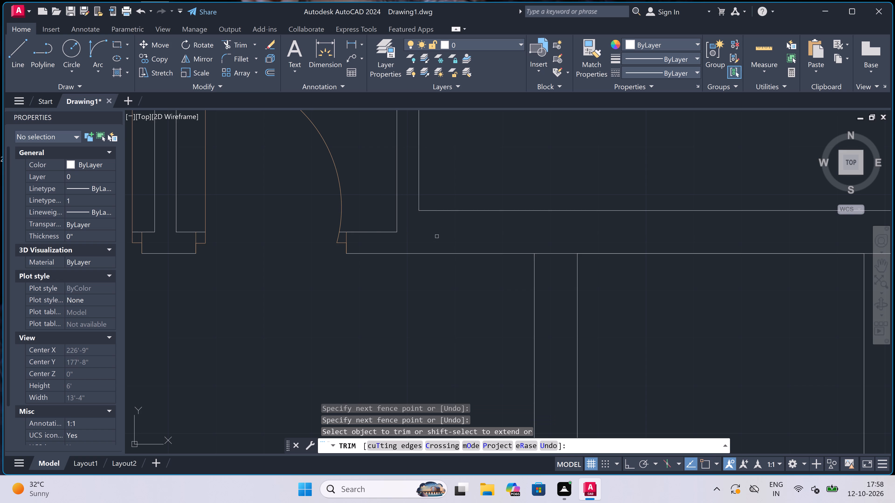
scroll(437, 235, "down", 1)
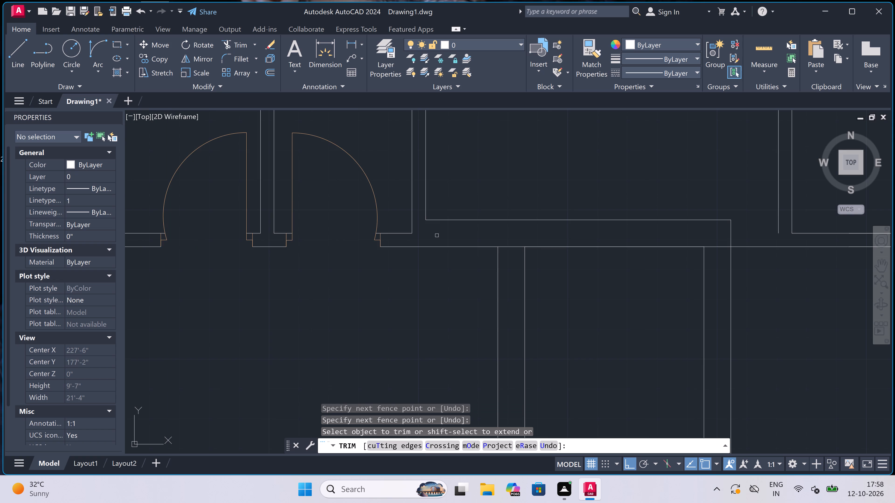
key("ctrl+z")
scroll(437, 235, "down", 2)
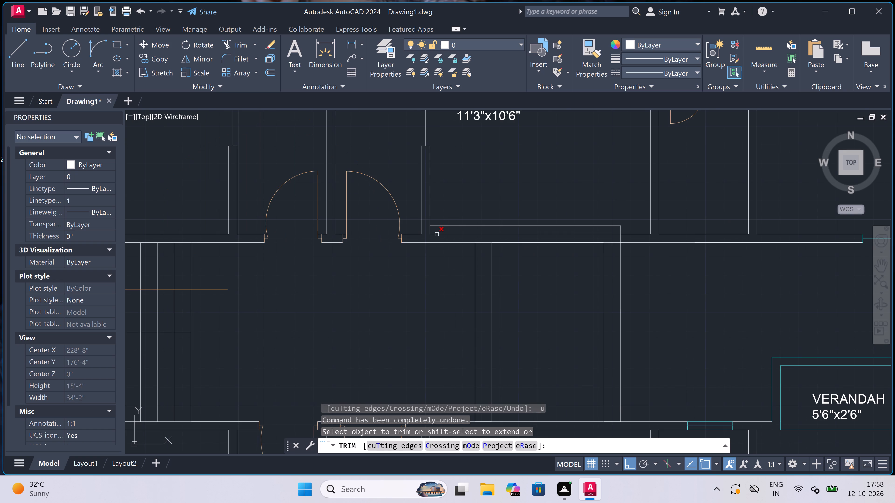
Trim the drawing room's old lower wall face, its leftover corner segment, and the corridor wall line across the first 9" wall.
left_click(437, 234)
left_click(428, 228)
scroll(480, 238, "up", 1)
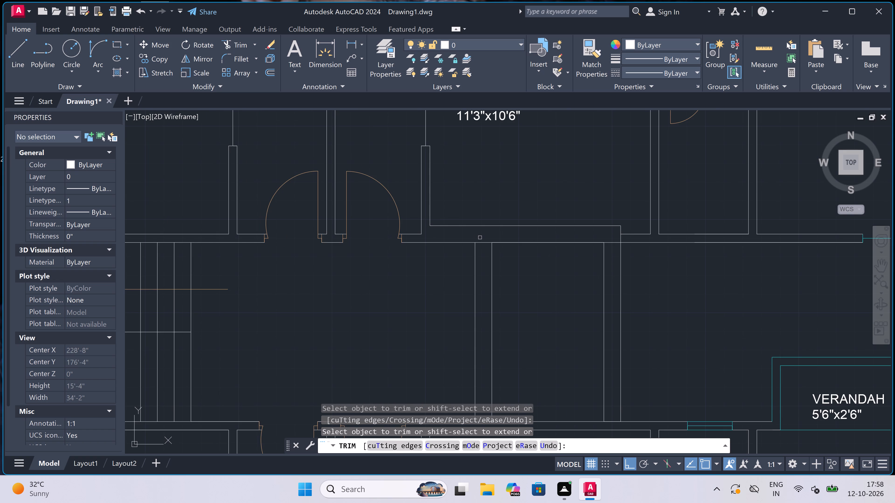
scroll(480, 238, "up", 1)
left_click(480, 238)
left_click(485, 277)
scroll(488, 274, "down", 4)
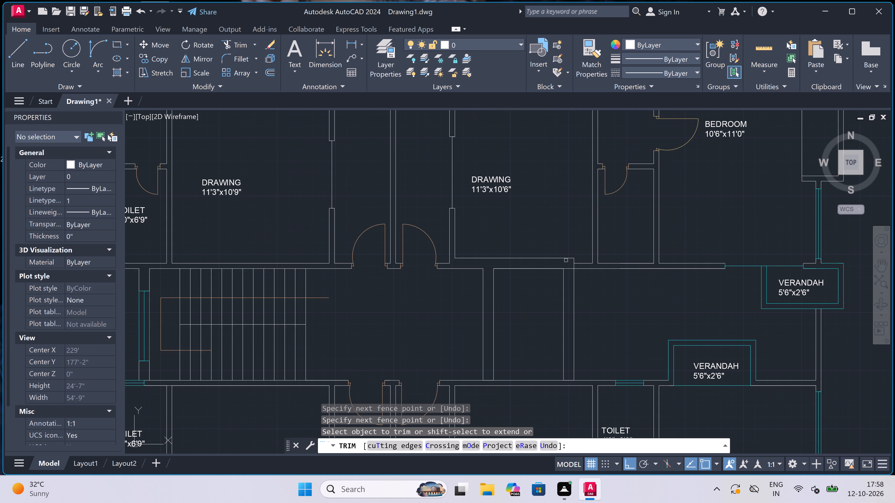
Trim the vertical segment inside the thickened wall and the corridor wall line across the top of the second 9" wall.
scroll(584, 262, "up", 5)
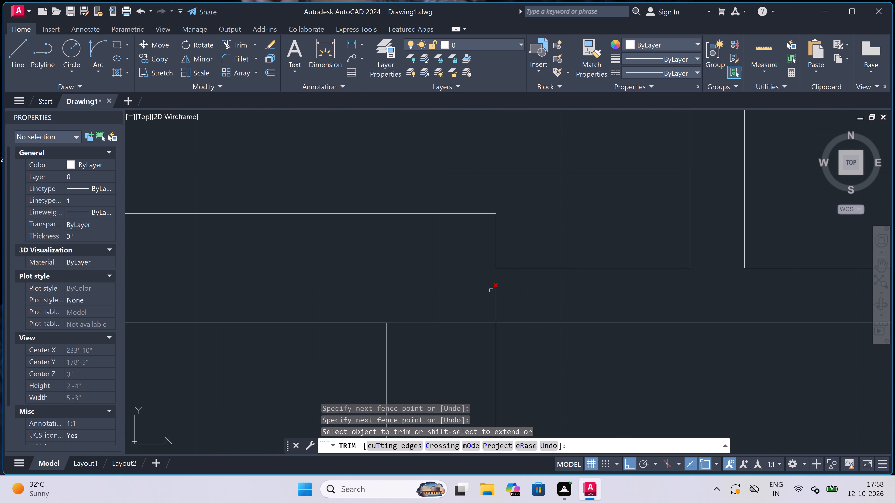
left_click_drag(471, 292, 473, 293)
left_click(513, 287)
left_click_drag(451, 288, 451, 292)
left_click(449, 354)
scroll(444, 283, "down", 5)
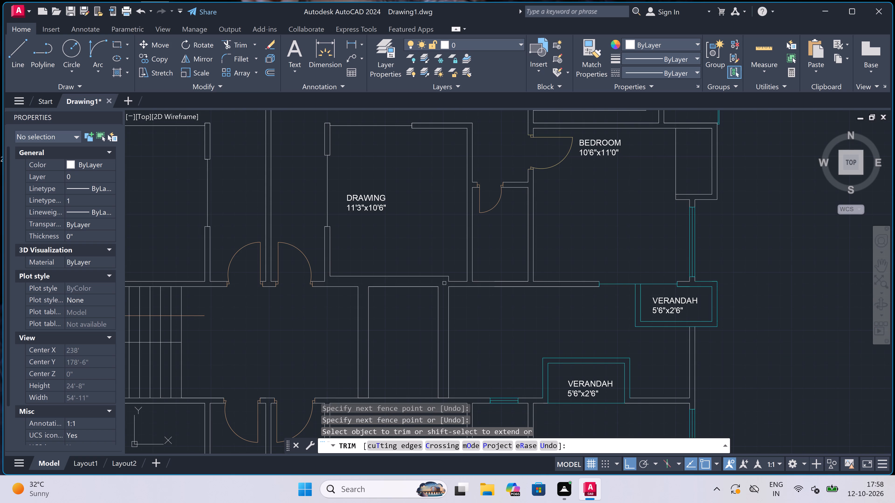
scroll(446, 284, "down", 1)
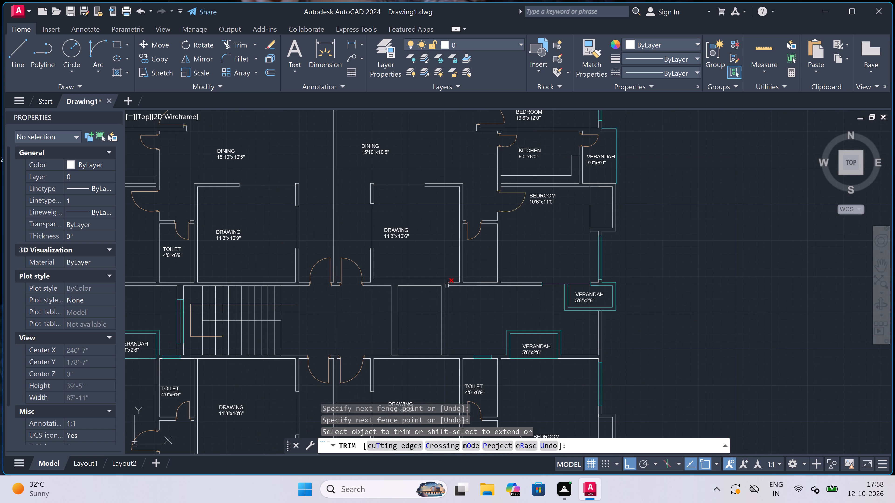
scroll(447, 286, "up", 2)
key("Escape")
Extend the second 9" wall's outer face line upward to the thickened drawing room wall.
key("e")
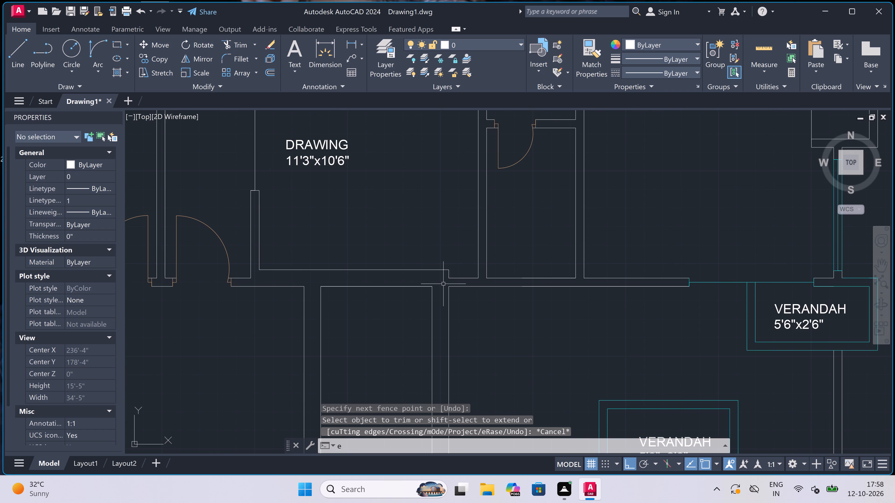
key("x")
key("space")
left_click(448, 311)
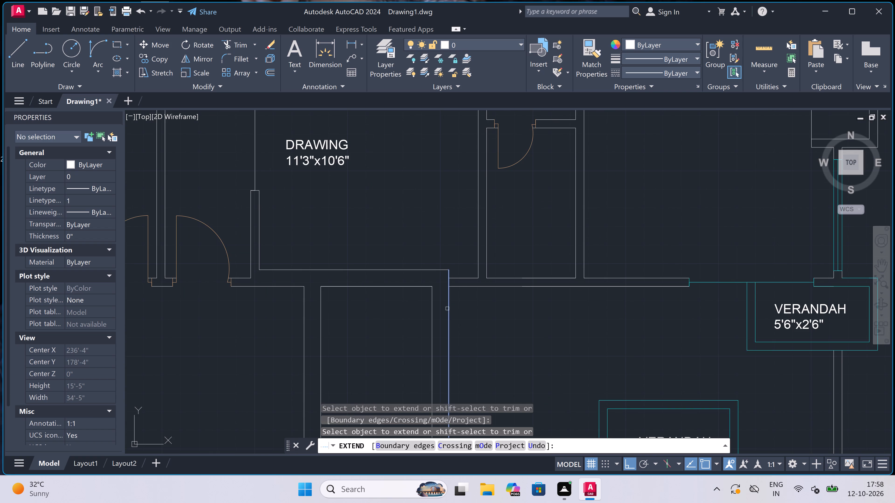
Erase the duplicate line pieces on the lower and upper faces of the corridor wall beneath the upper toilet.
key("Escape")
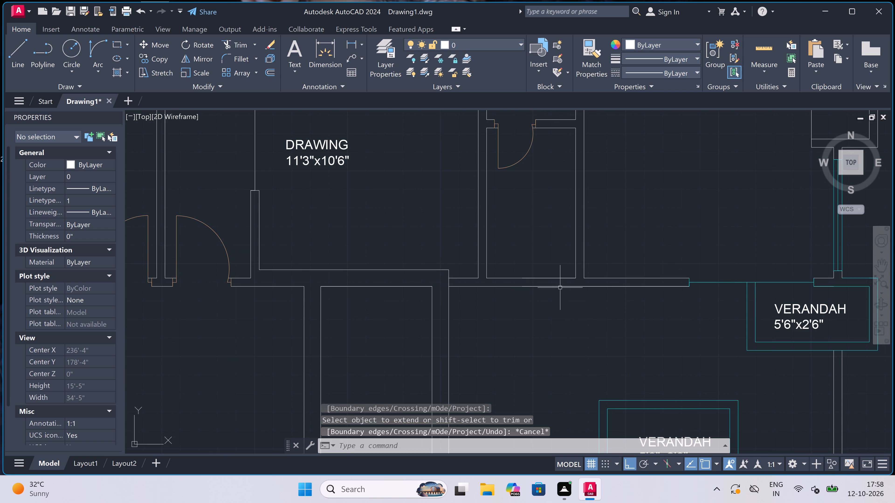
left_click(560, 288)
key("Delete")
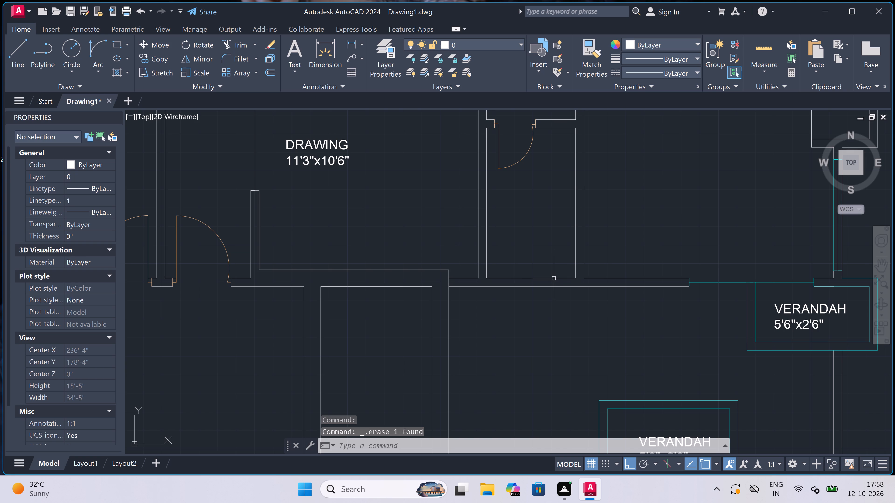
left_click(554, 278)
key("Delete")
scroll(558, 277, "down", 3)
scroll(503, 320, "up", 3)
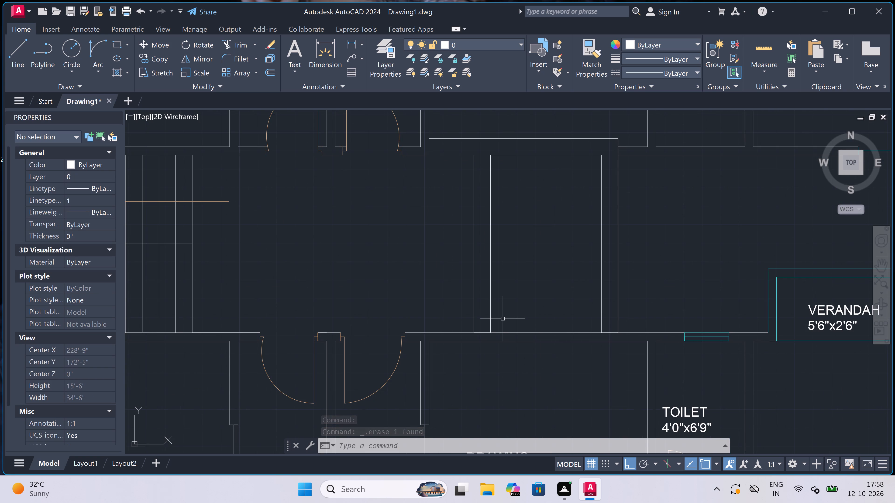
Draw a line 9" down from the lower end of the second 9" wall's outer face and across to the lower drawing room's side wall.
type("l")
key("space")
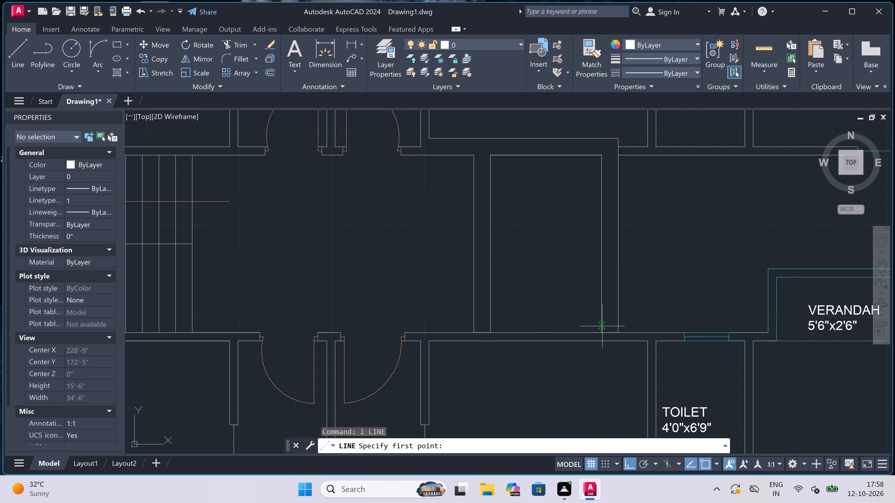
left_click(620, 332)
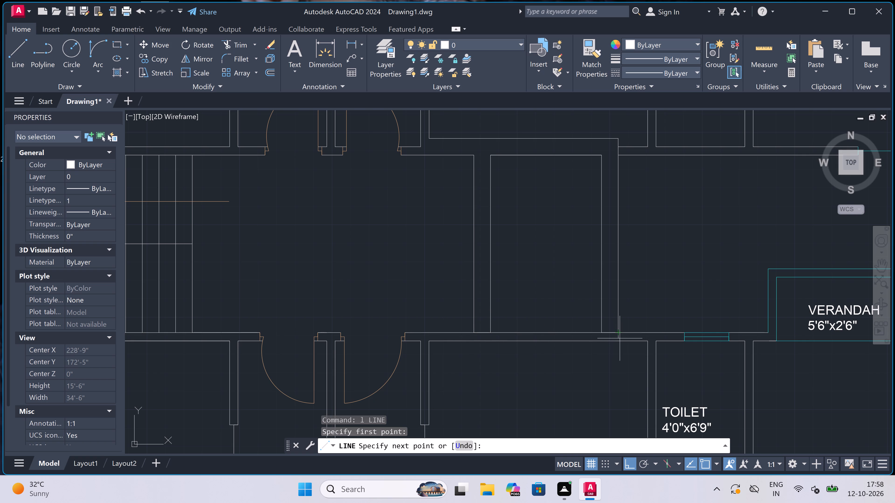
type("9\"")
key("space")
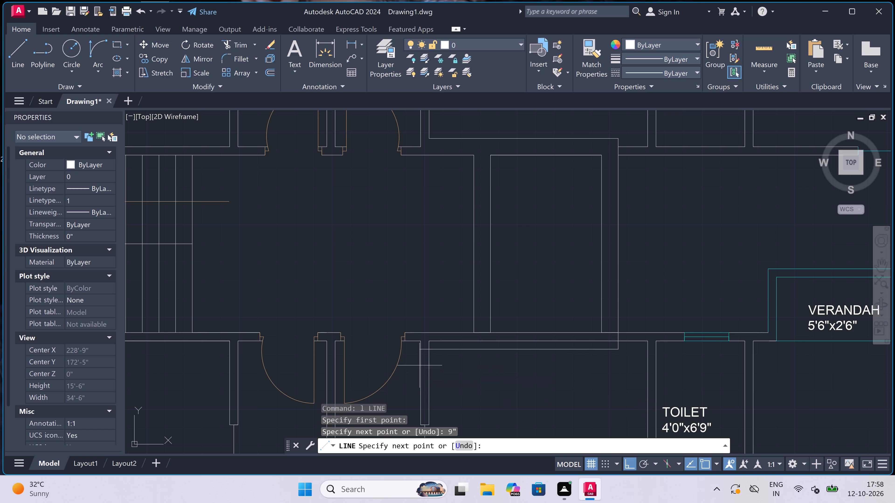
left_click(429, 348)
key("Escape")
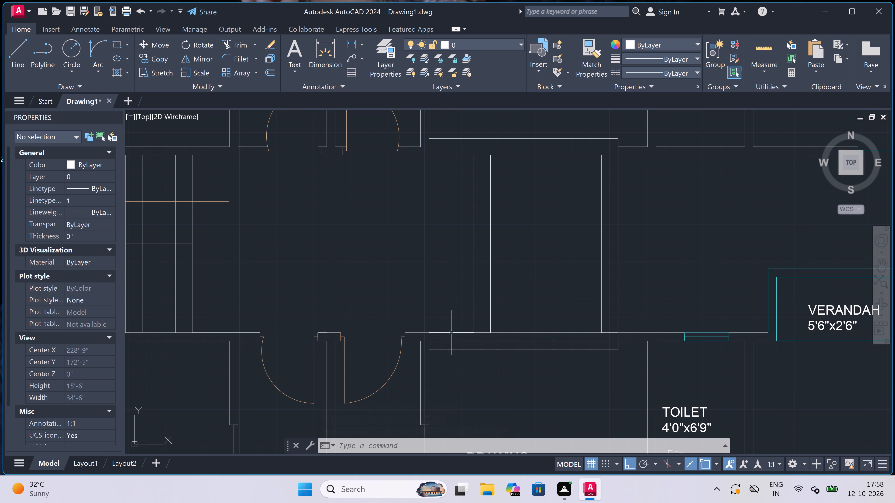
Trim the lower drawing room's old upper wall face, its leftover corner segment, and the corridor wall line across the first 9" wall.
scroll(525, 377, "down", 2)
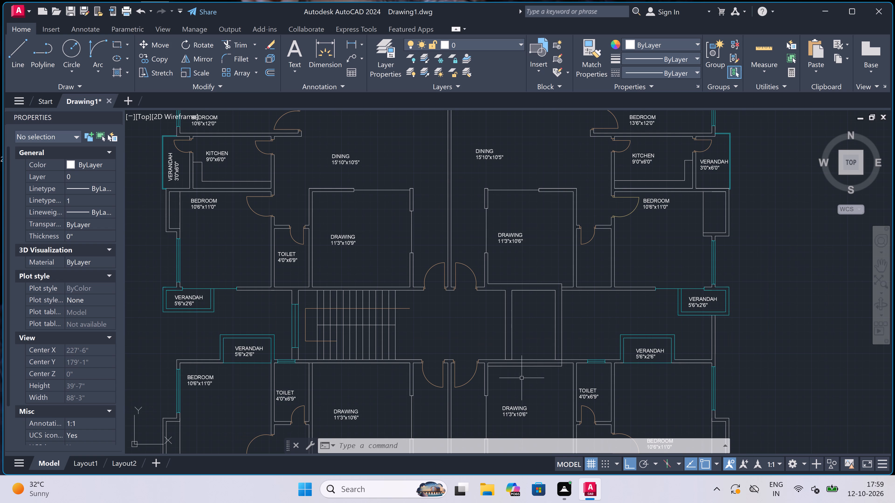
scroll(526, 386, "up", 1)
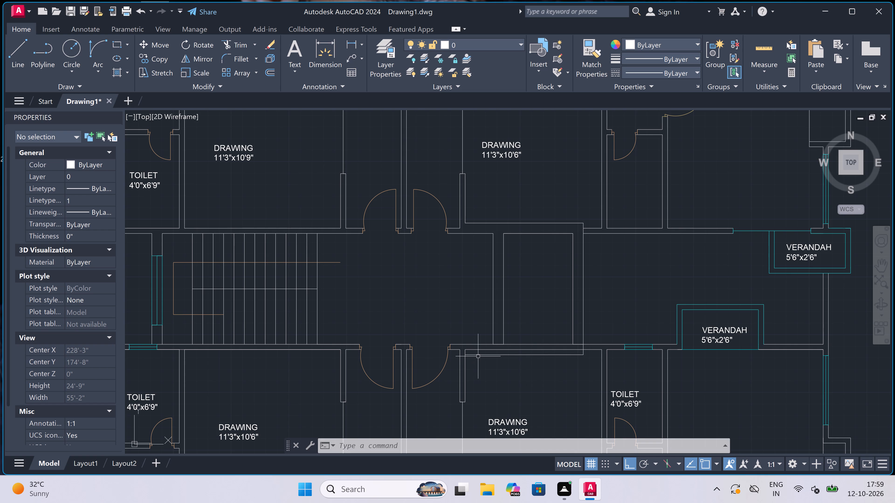
type("tr")
key("space")
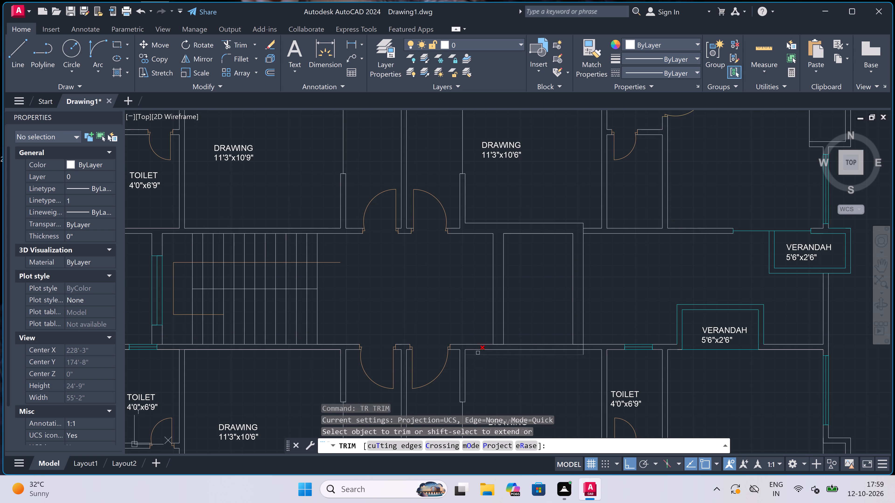
scroll(475, 349, "up", 2)
left_click(475, 349)
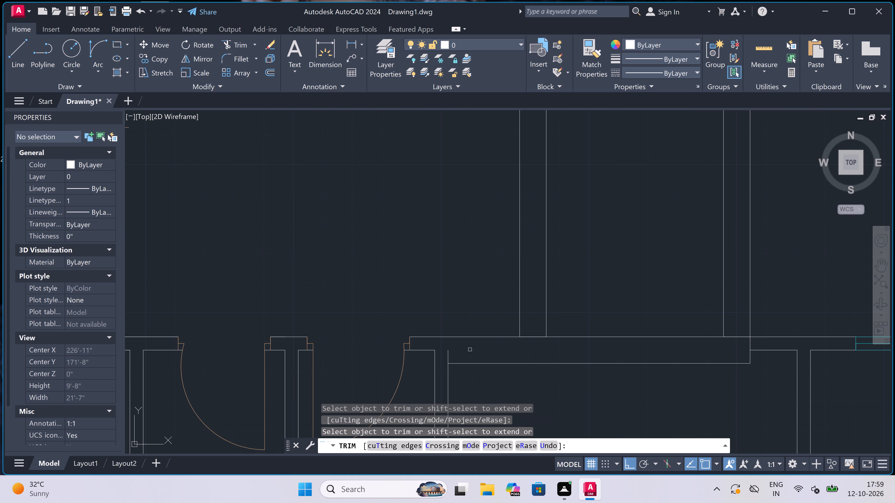
left_click(441, 356)
left_click(472, 354)
left_click(538, 350)
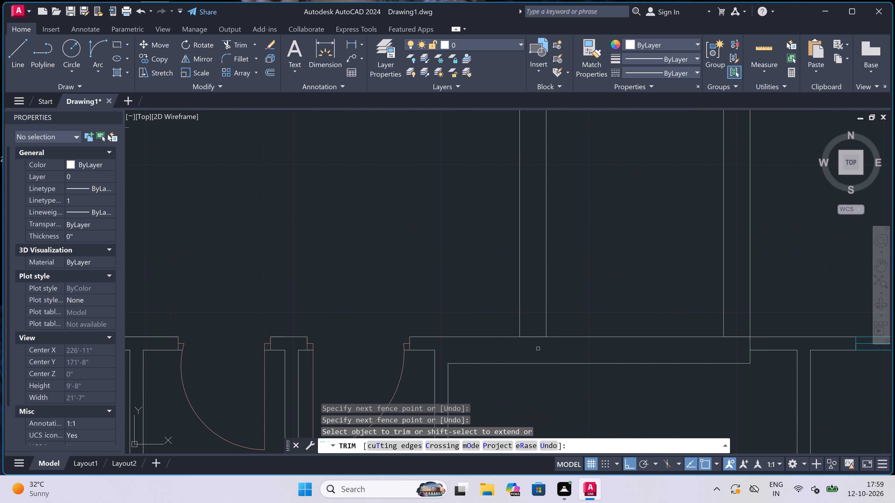
left_click_drag(536, 330, 537, 333)
Trim the corridor wall line across the bottom of the second 9" wall and the vertical segment inside the adjoining wall.
scroll(537, 333, "down", 4)
scroll(584, 333, "up", 2)
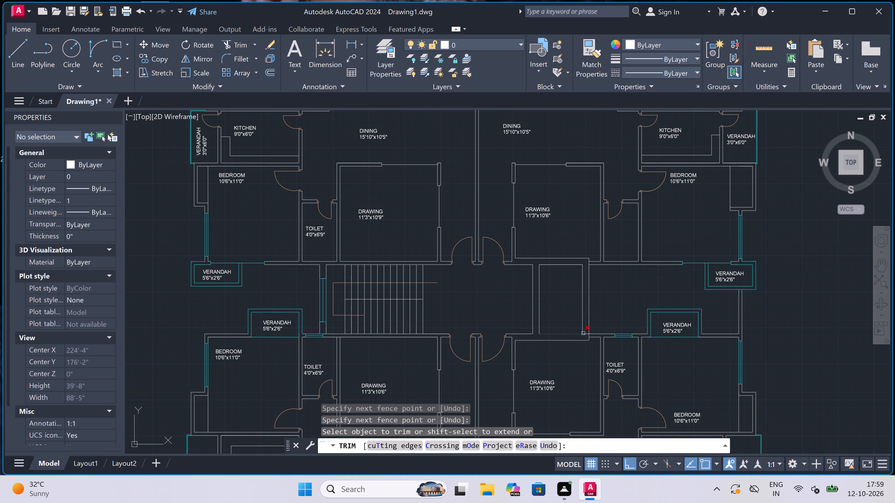
scroll(585, 336, "up", 4)
left_click(585, 345)
left_click(586, 300)
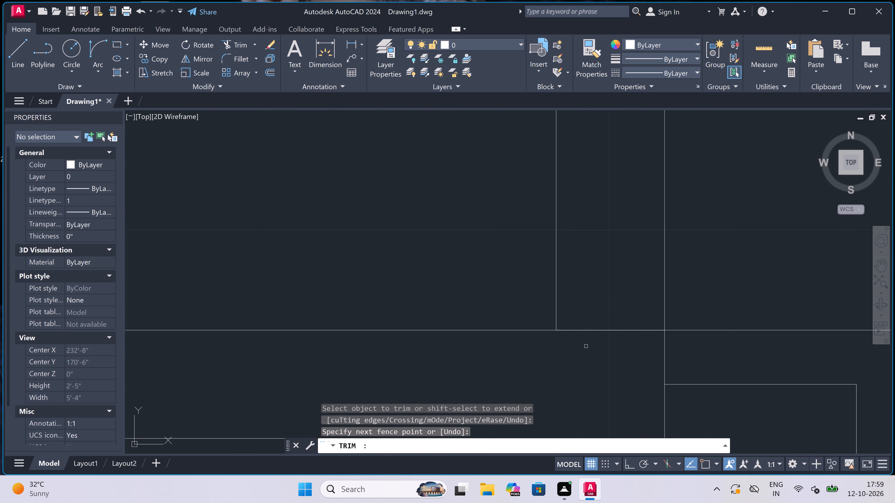
left_click(590, 372)
scroll(162, 374, "down", 4)
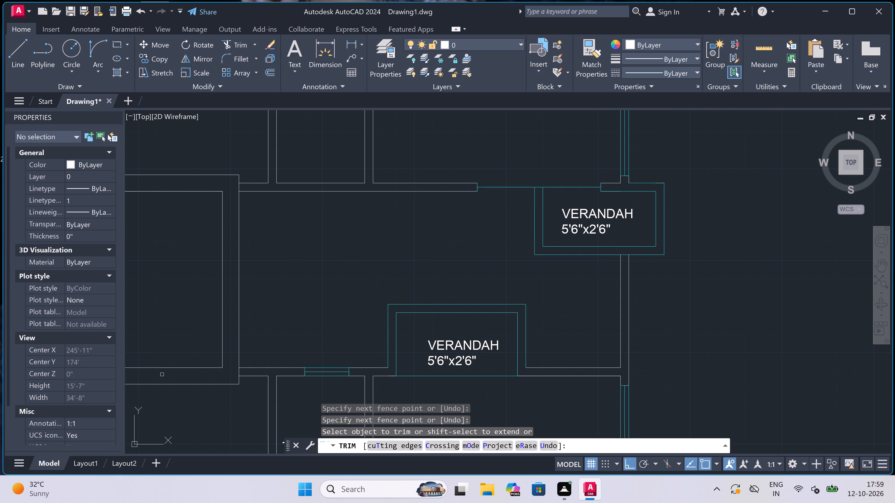
scroll(229, 366, "up", 4)
scroll(239, 384, "down", 4)
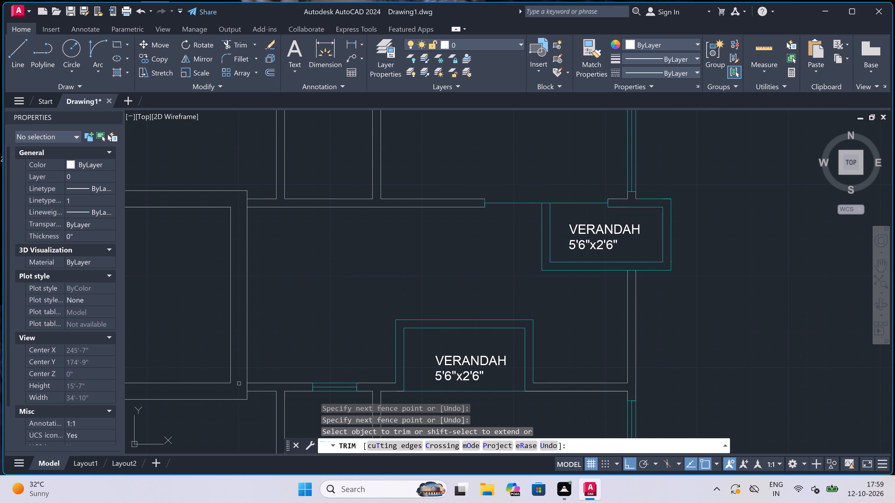
scroll(239, 390, "up", 4)
left_click_drag(238, 389, 241, 388)
left_click(370, 375)
scroll(370, 374, "down", 5)
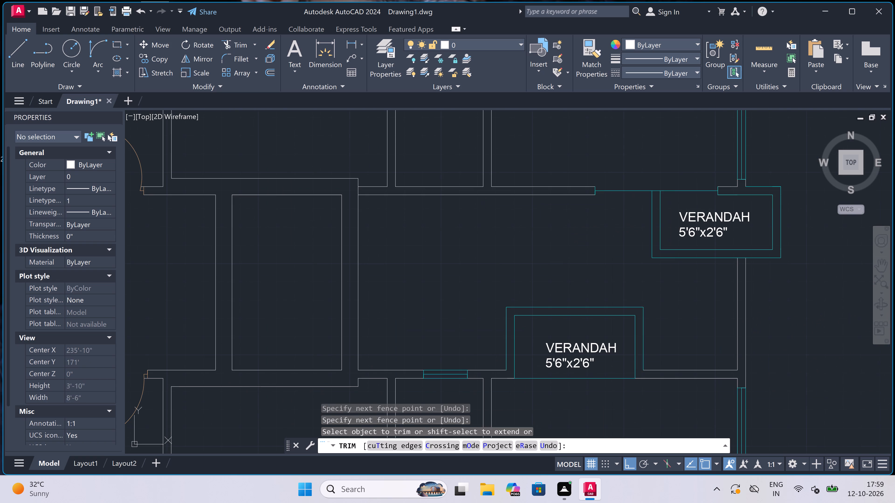
scroll(378, 314, "down", 4)
scroll(322, 316, "up", 3)
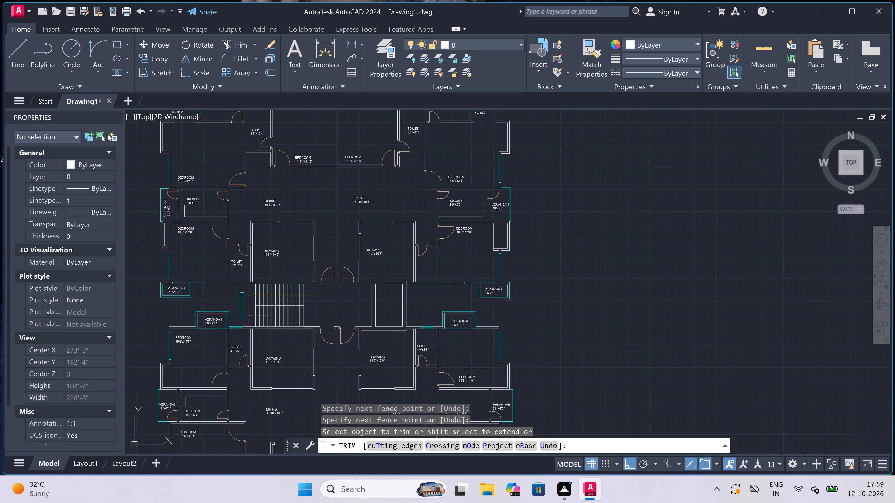
key("Escape")
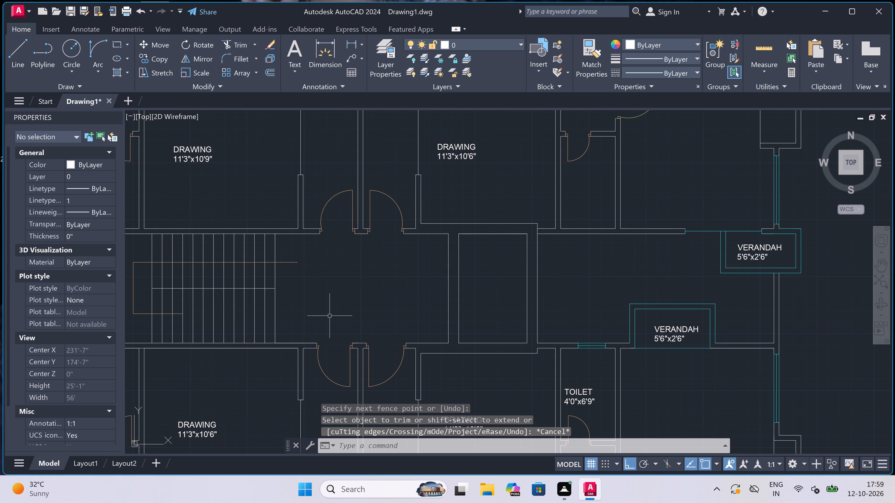
Draw two short lines across the first 9" wall, about a quarter and three quarters of the way down.
type("l")
key("space")
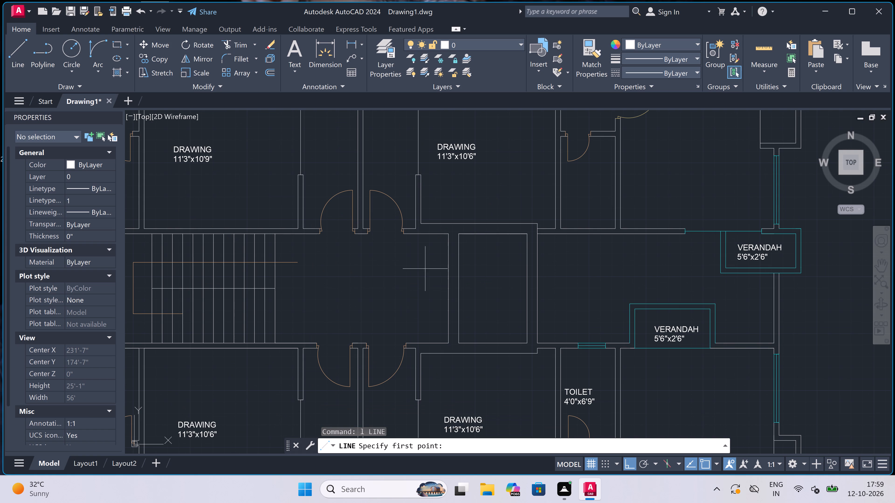
scroll(441, 251, "up", 2)
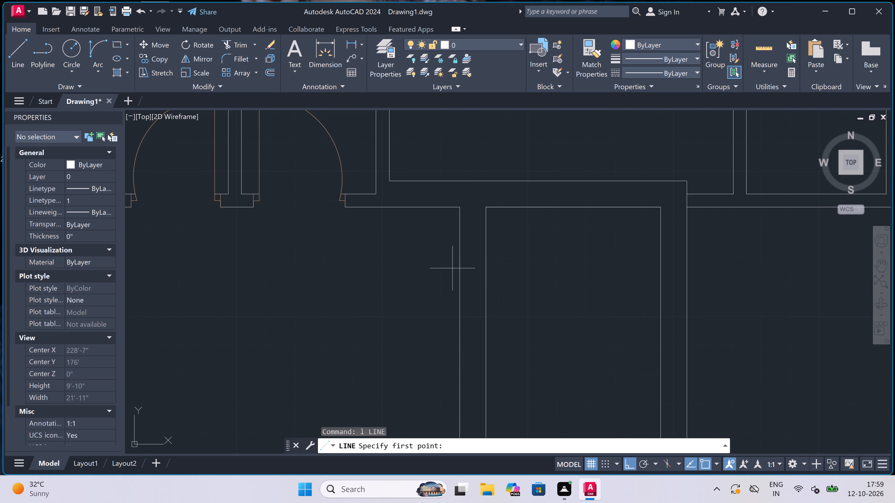
left_click(457, 277)
left_click(486, 278)
key("Escape")
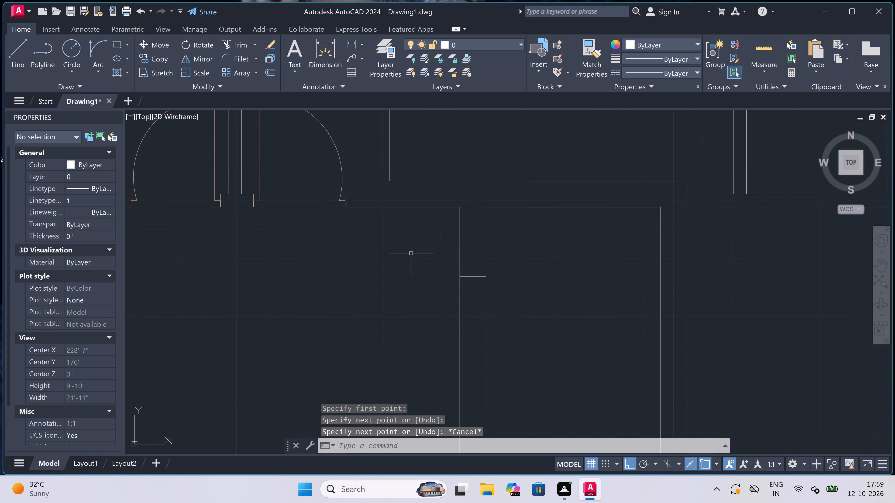
scroll(409, 247, "down", 3)
scroll(435, 302, "up", 1)
scroll(413, 277, "up", 1)
key("space")
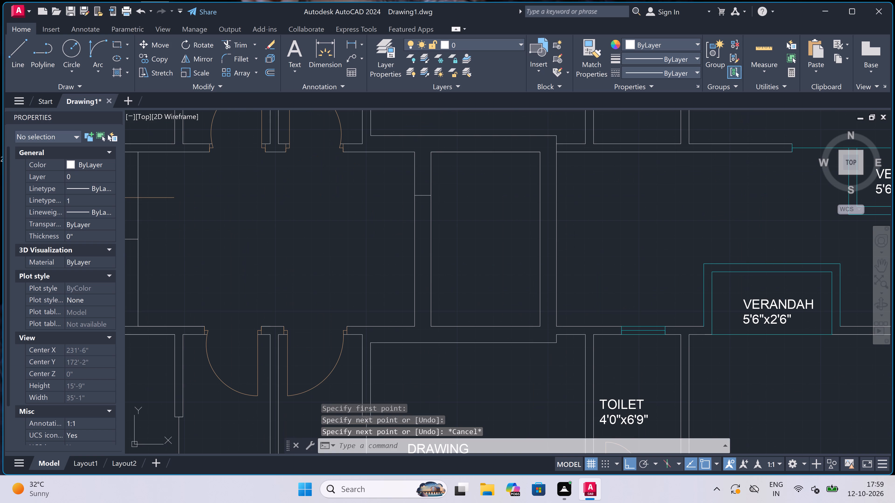
left_click(417, 283)
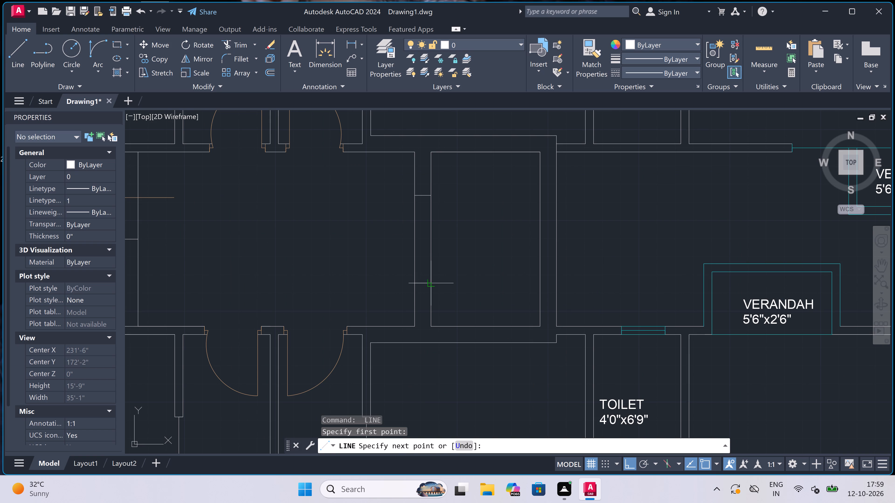
left_click(428, 280)
key("Escape")
Trim both faces of the first 9" wall between the two short lines to form a door opening.
key("t")
key("r")
key("space")
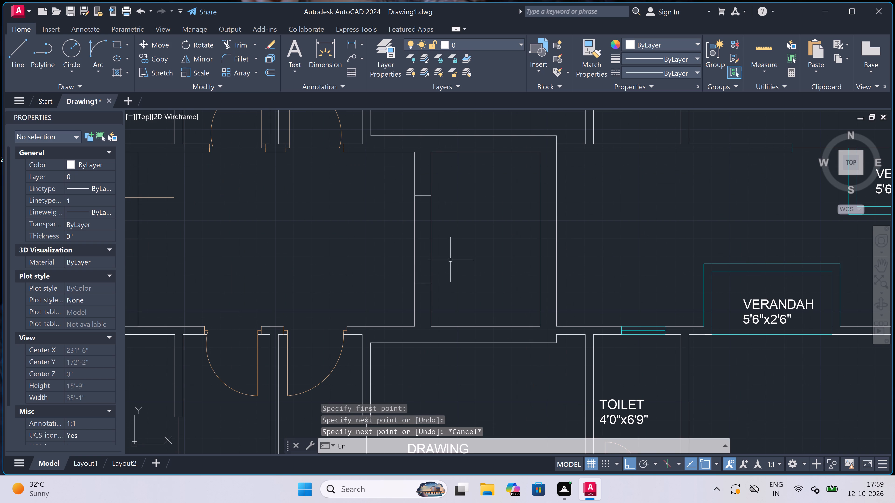
left_click(450, 260)
left_click(330, 263)
key("Escape")
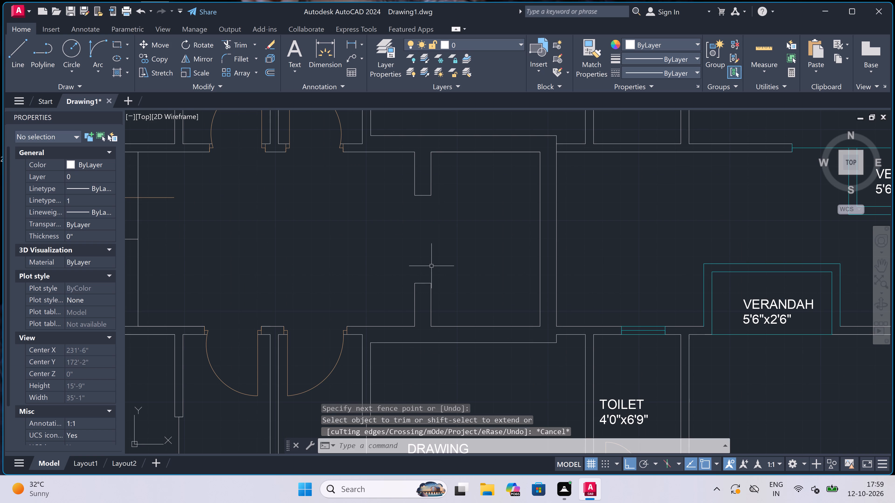
Draw a vertical line through the door opening between the midpoints of the two wall ends.
key("l")
key("space")
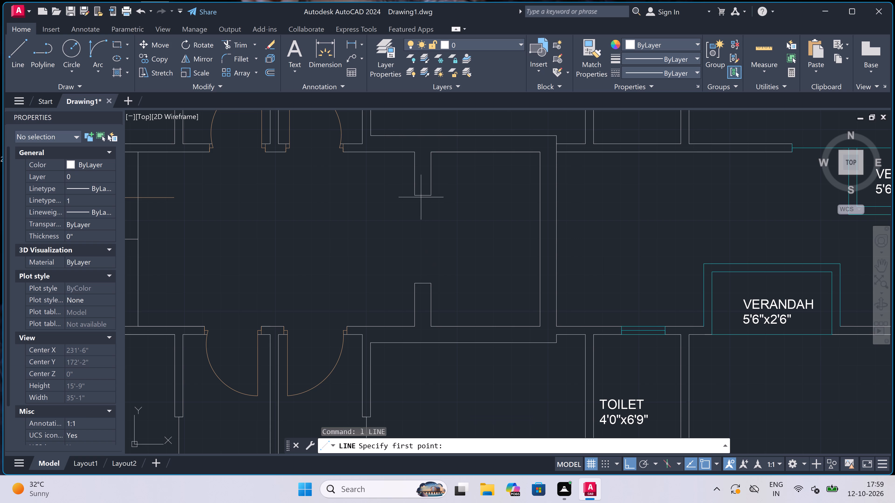
left_click(419, 198)
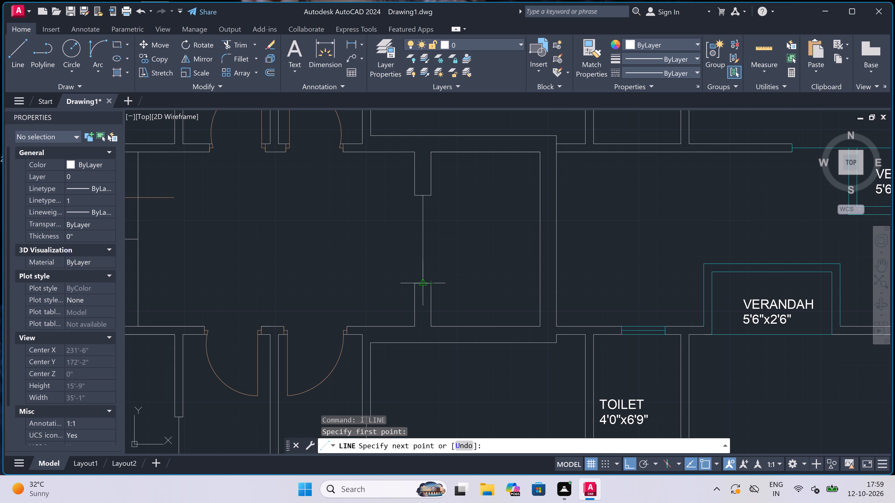
left_click(423, 282)
key("Escape")
Add a two-line multiline text label reading LIFT and 5'0"x8'0" inside the lift enclosure.
scroll(423, 282, "down", 2)
scroll(437, 259, "up", 3)
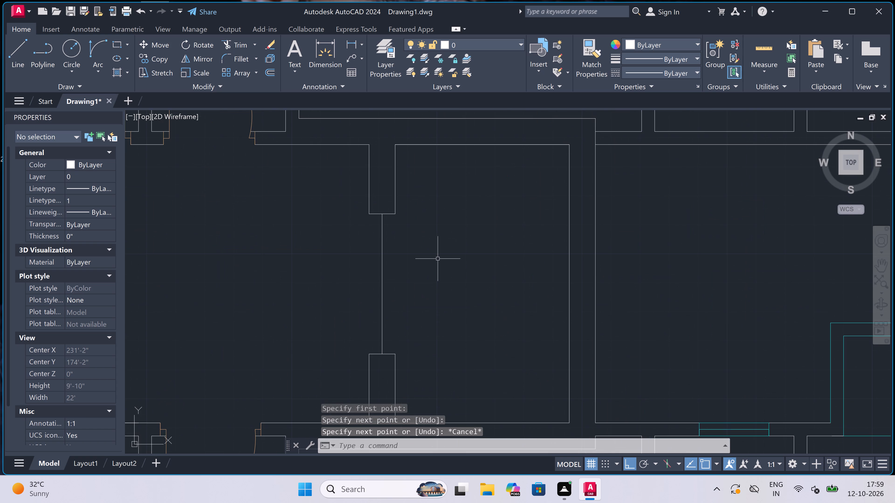
type("mt")
key("space")
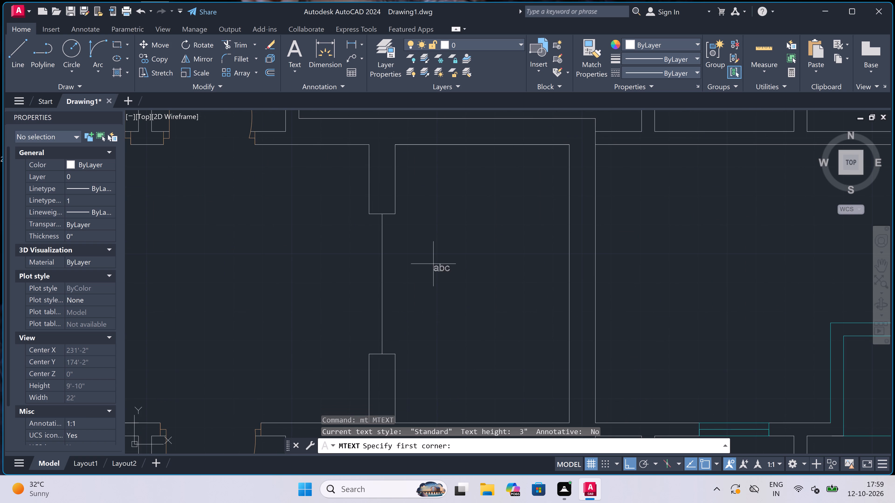
left_click_drag(418, 289, 444, 288)
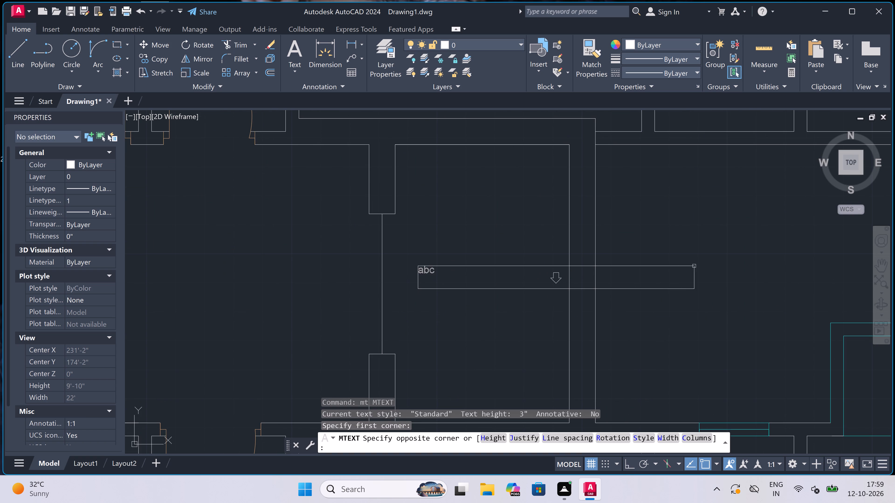
left_click(738, 276)
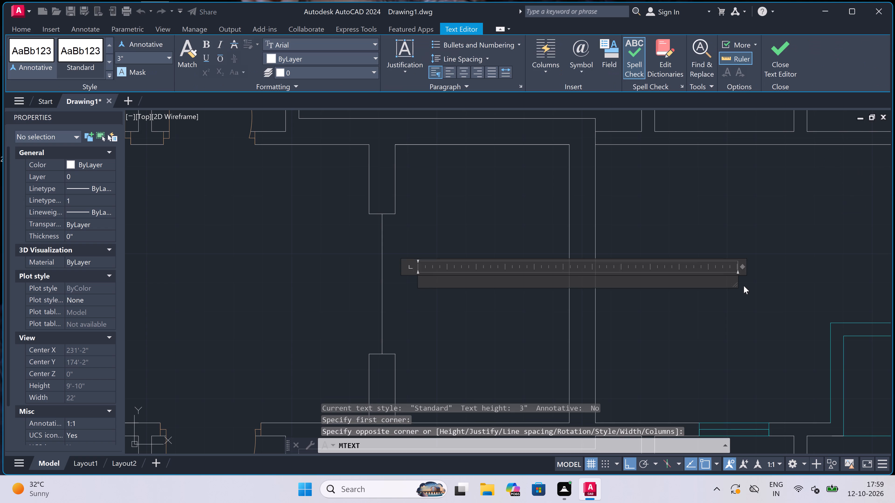
type("LIFT")
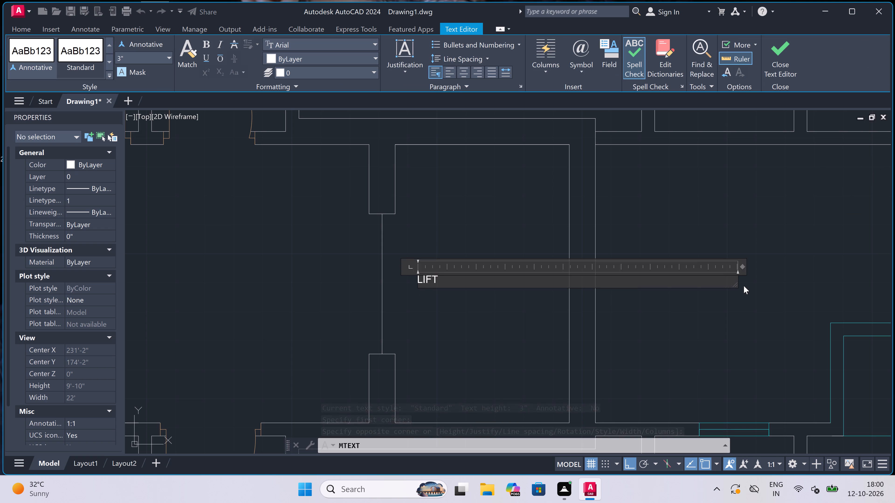
key("Return")
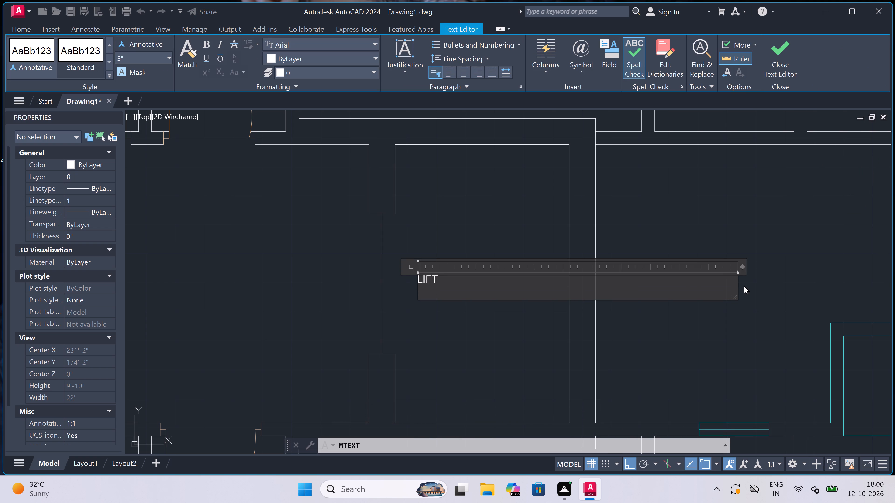
type("5'0")
type("\"x8'0\"")
left_click(449, 322)
Move the lift label horizontally by about 11", away from the door opening and toward the middle of the enclosure.
left_click(436, 292)
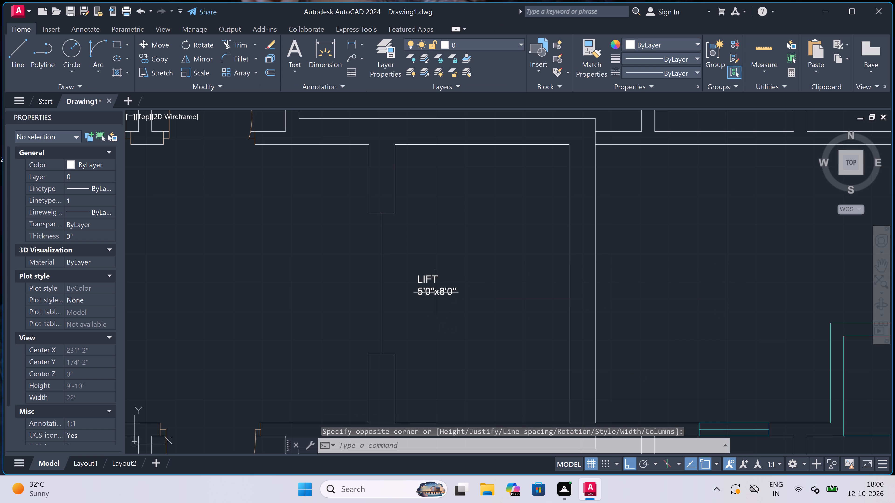
left_click(418, 275)
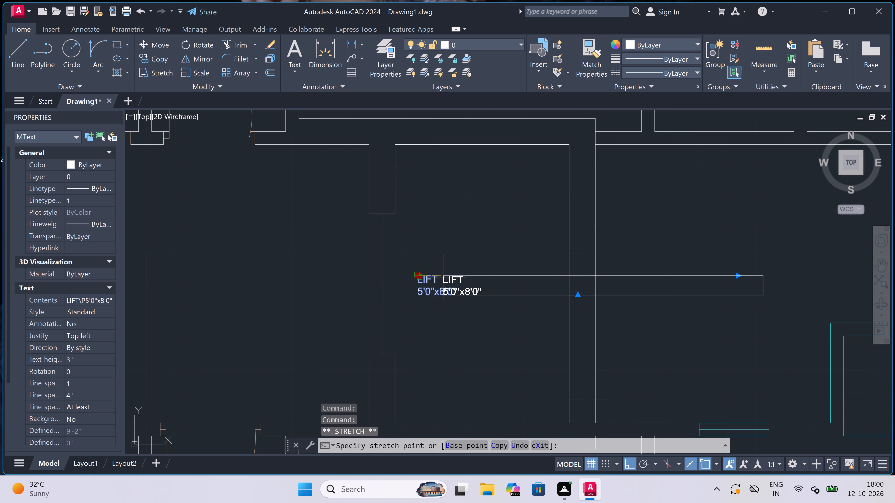
left_click(443, 277)
left_click(416, 274)
scroll(450, 278, "up", 3)
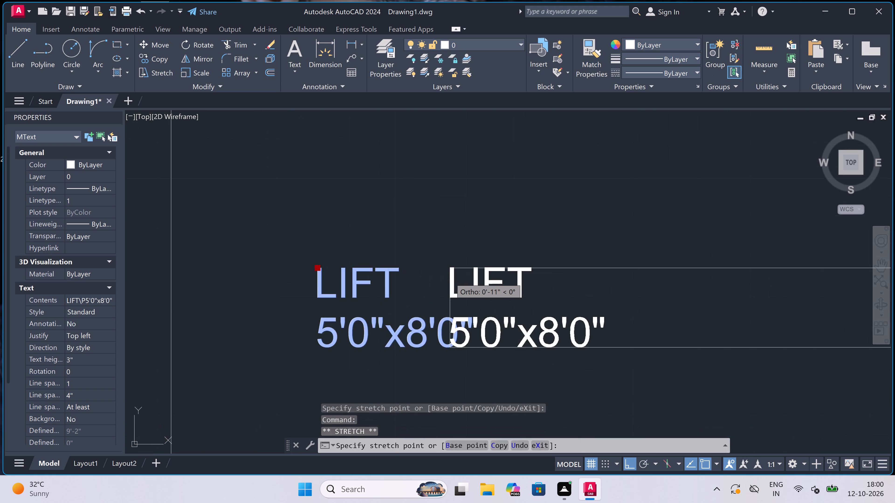
left_click(450, 277)
key("Escape")
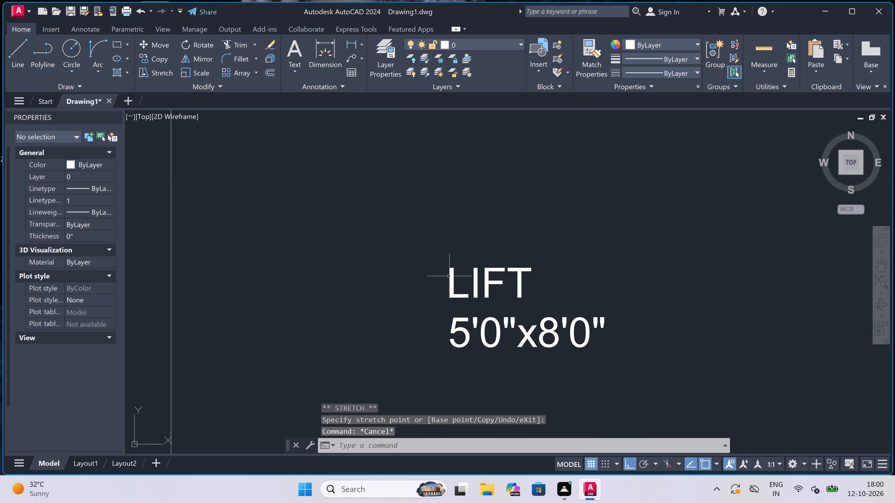
Set the lift label's text height to 5".
left_click(458, 285)
left_click(308, 298)
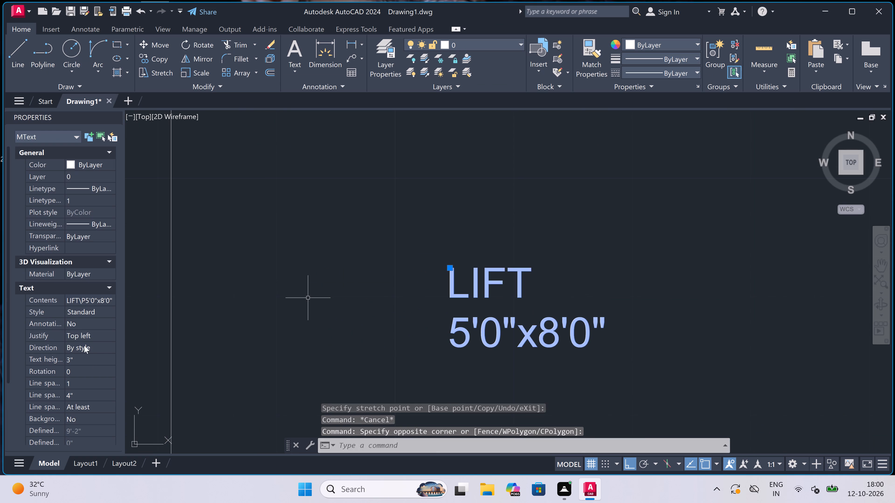
double_click(98, 359)
key("BackSpace")
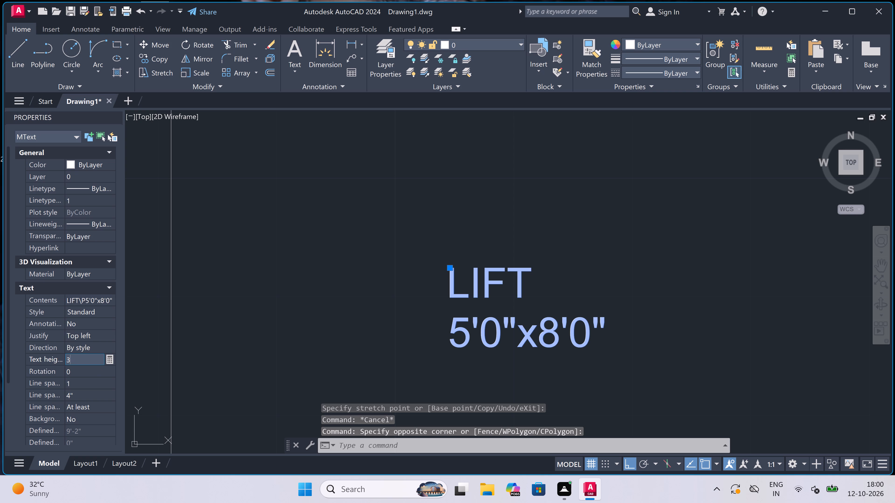
key("BackSpace")
type("5\"")
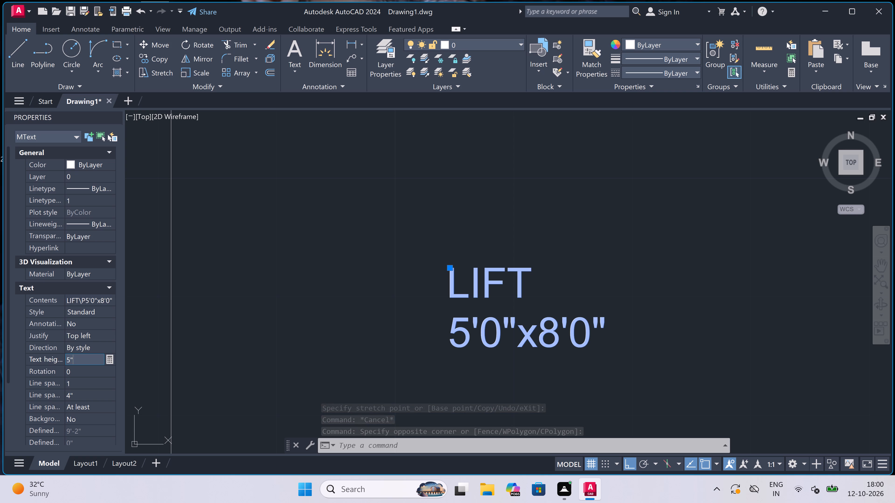
left_click(403, 330)
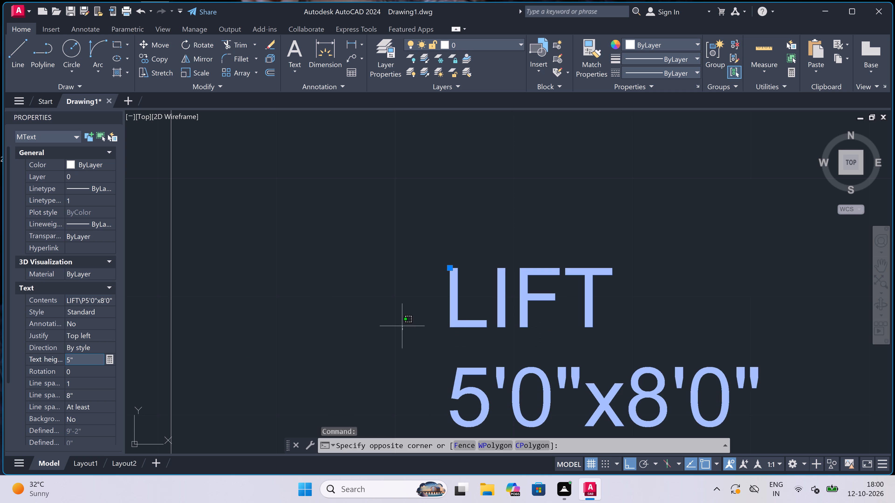
key("Escape")
key("Escape")
scroll(418, 295, "down", 6)
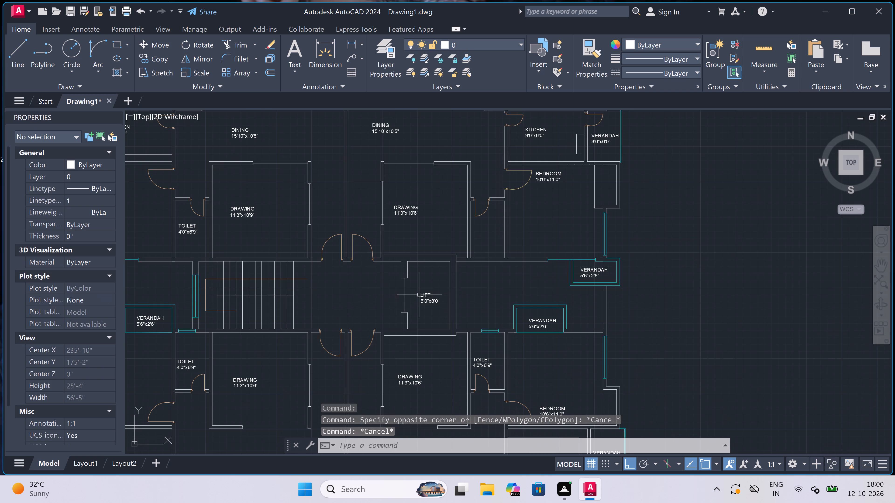
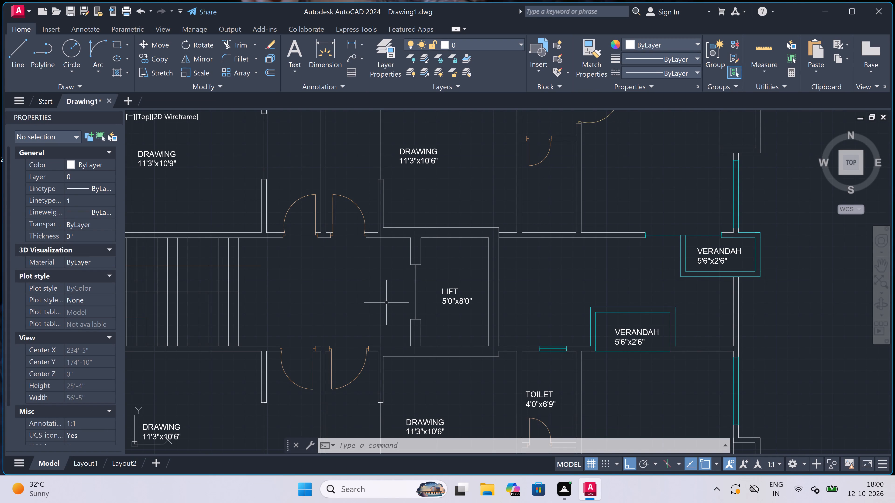
Add a two-line multiline text label reading LIFT LOBBY and 11'0"x8'0" in the corridor between the staircase and the lift.
key("comma")
key("Escape")
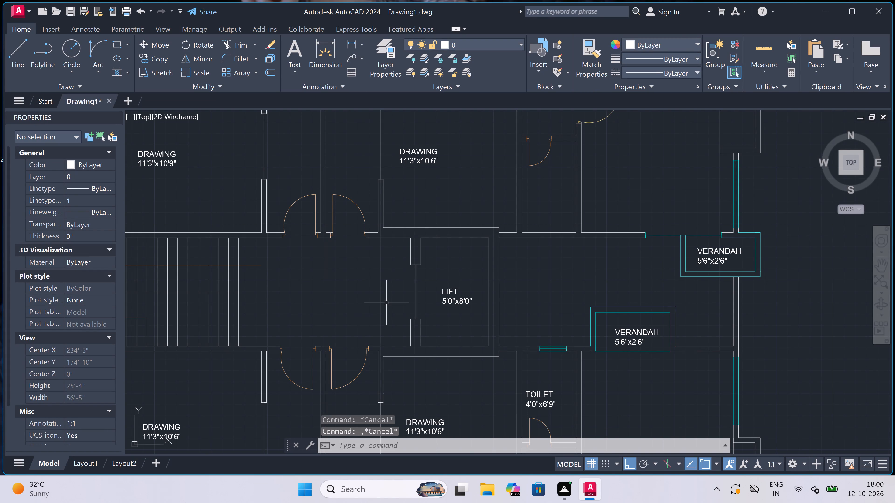
type("mt")
key("space")
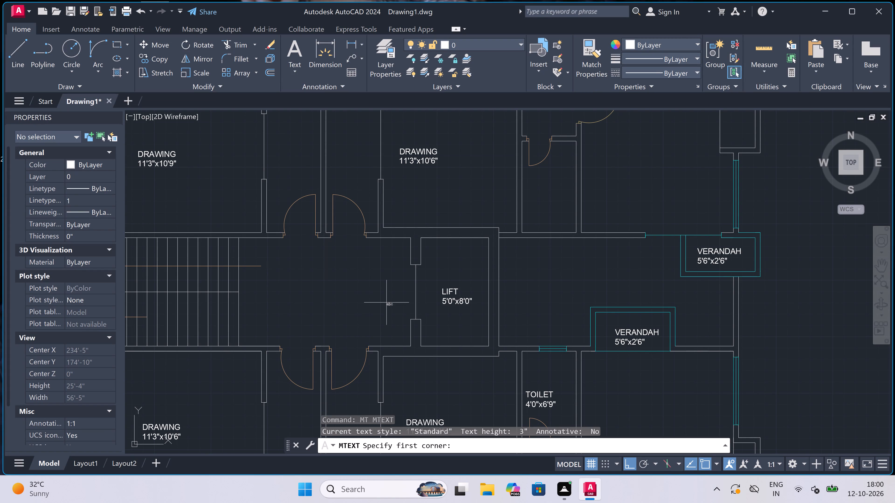
scroll(256, 303, "up", 2)
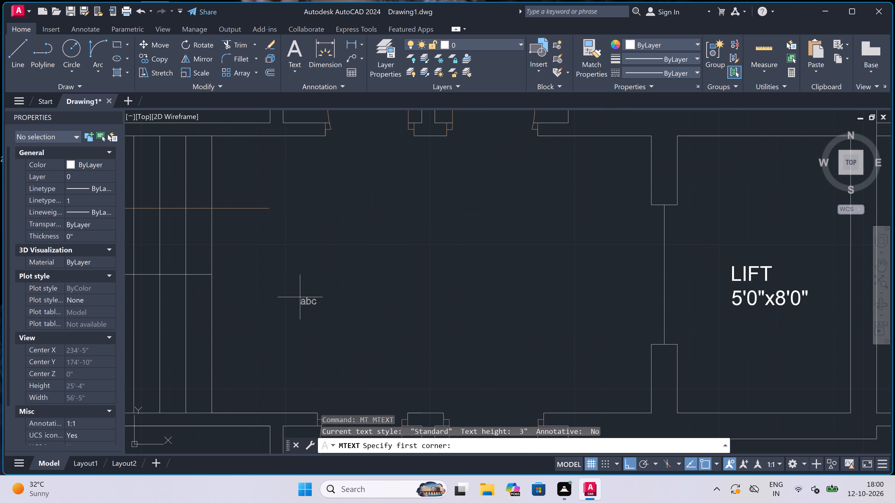
left_click_drag(300, 297, 306, 297)
left_click(758, 266)
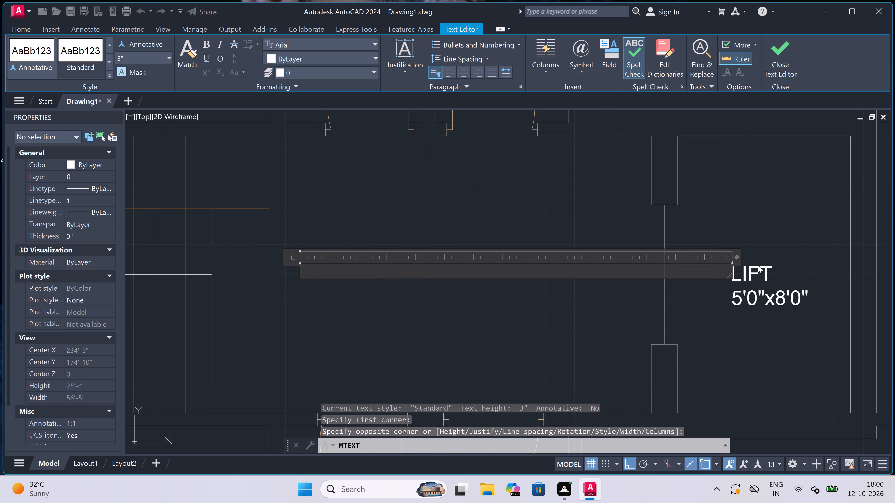
type("LO")
key("BackSpace")
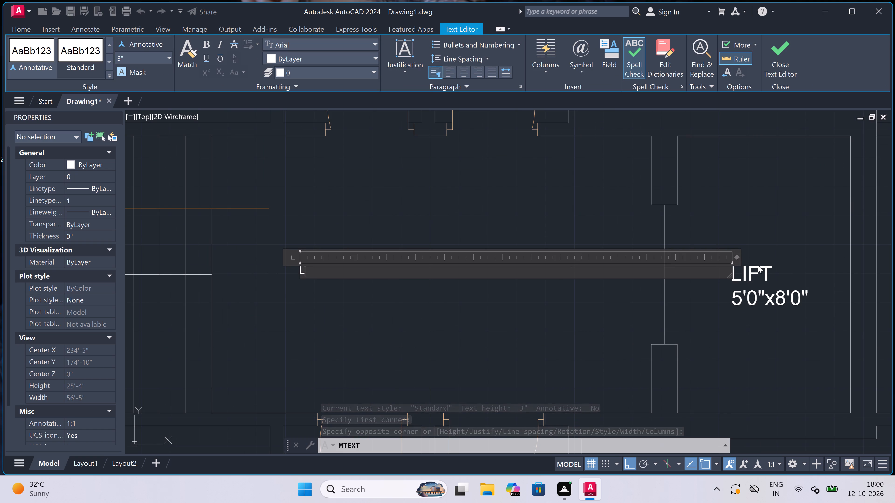
type("IFT")
key("space")
type("LOBBY")
key("Return")
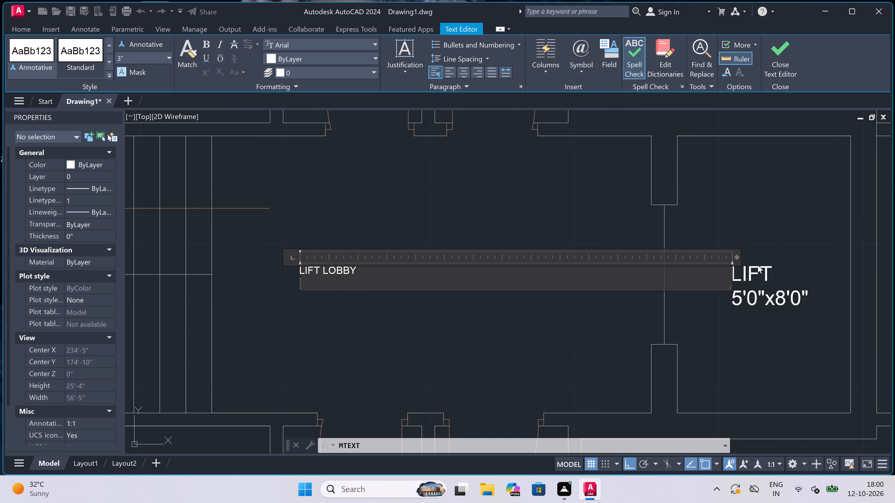
type("11")
type("'0")
type("\"x")
type("8'0\"")
left_click(365, 315)
Move the LIFT LOBBY label horizontally away from the staircase, toward the middle of the lobby.
left_click(335, 290)
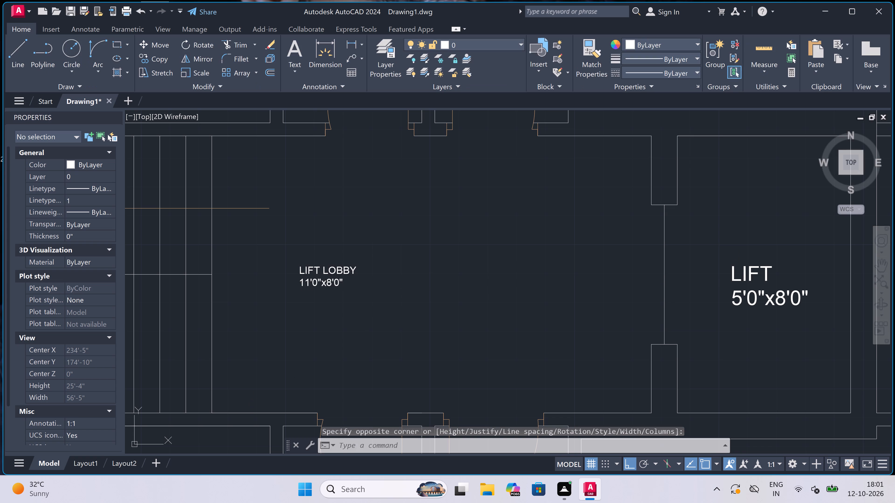
left_click(269, 273)
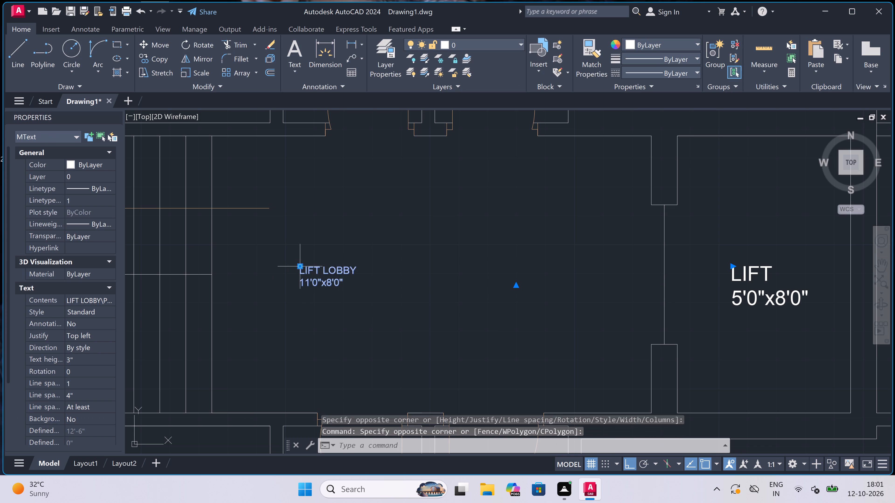
left_click(298, 266)
left_click(381, 276)
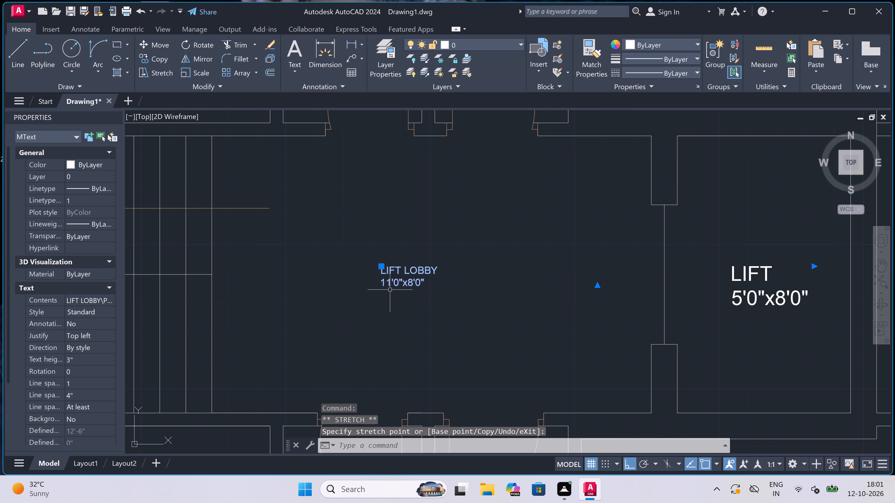
Set the LIFT LOBBY label's text height to 5".
double_click(85, 361)
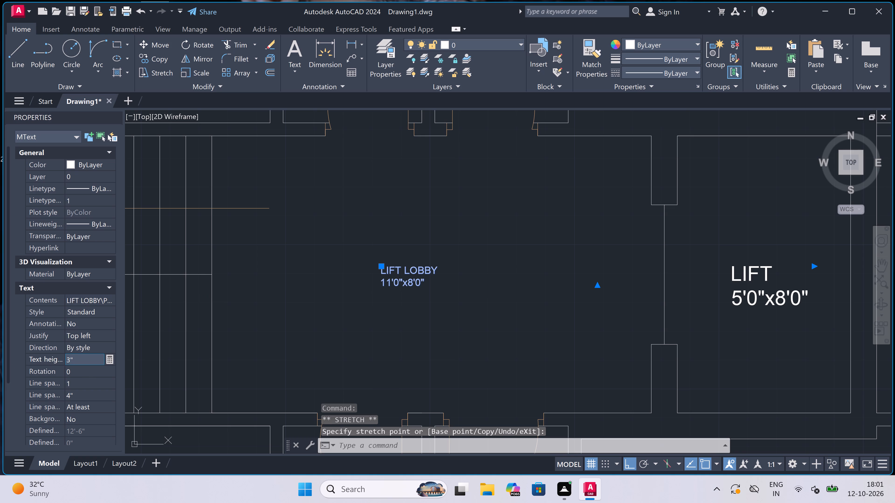
key("BackSpace")
key("BackSpace")
key("BackSpace")
key("BackSpace")
key("BackSpace")
key("BackSpace")
key("BackSpace")
key("BackSpace")
key("BackSpace")
key("BackSpace")
key("BackSpace")
key("BackSpace")
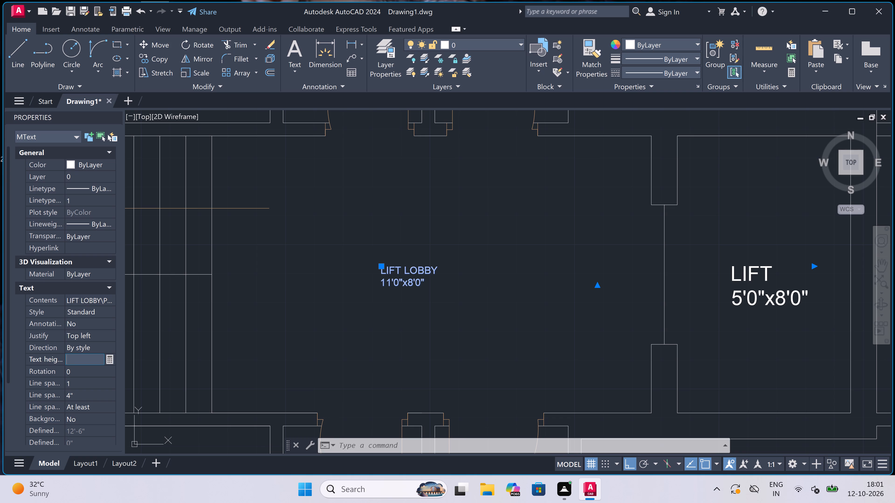
type("5\"")
left_click(327, 334)
key("Escape")
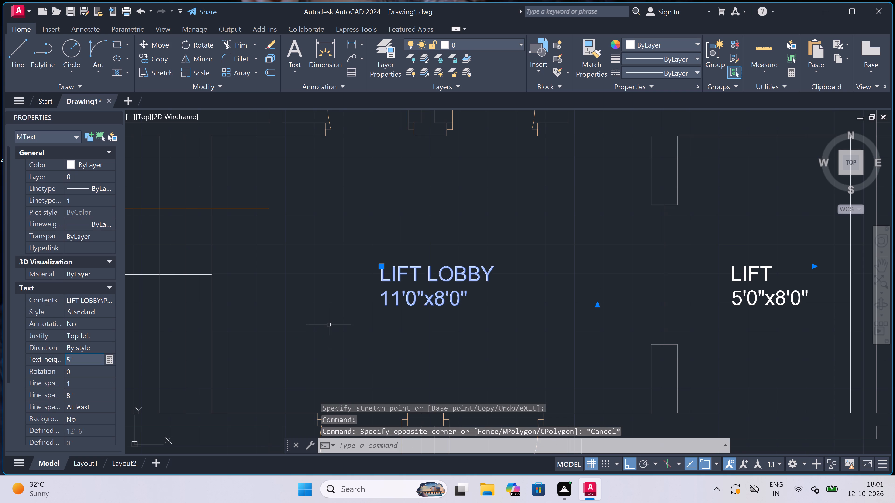
key("grave")
key("Escape")
key("Escape")
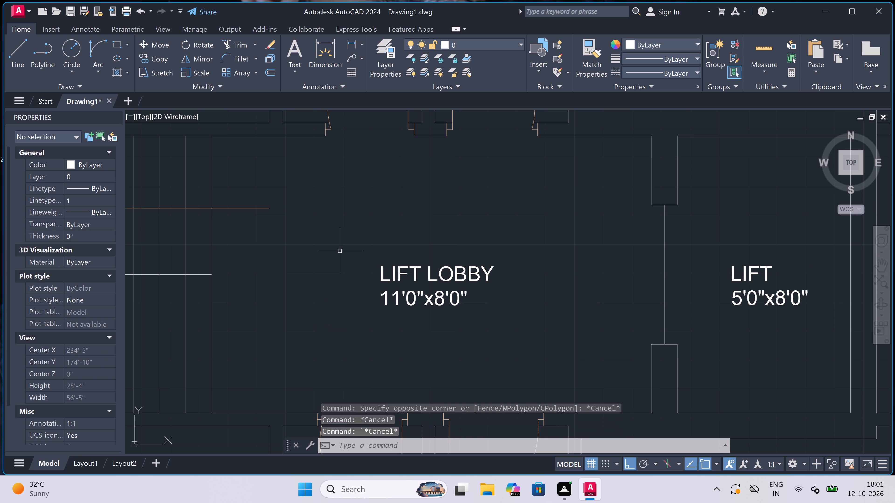
Add a multiline text label reading UP just below the lobby end of the staircase's direction line.
type("mt")
key("t")
key("space")
scroll(253, 209, "up", 2)
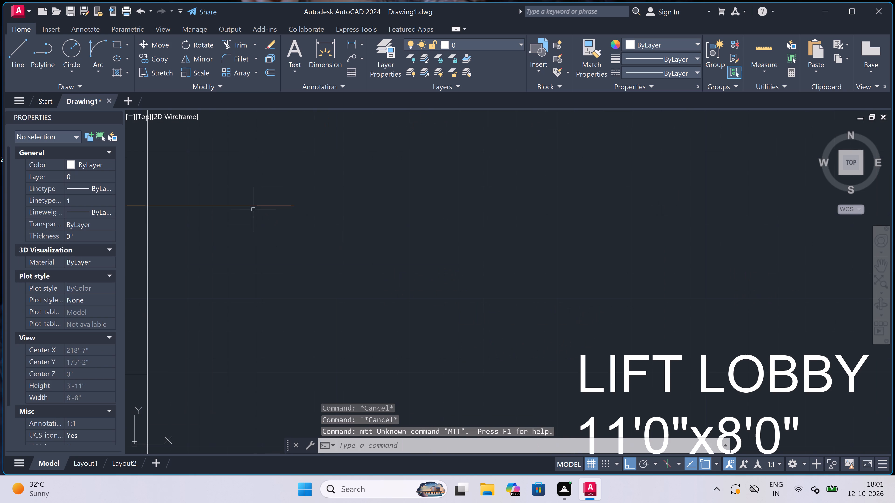
key("m")
key("t")
key("space")
left_click_drag(280, 226, 285, 227)
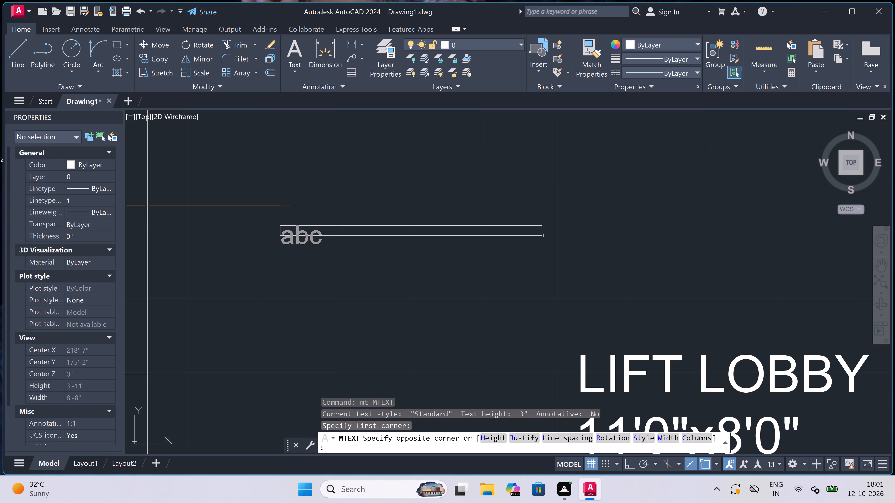
left_click(542, 248)
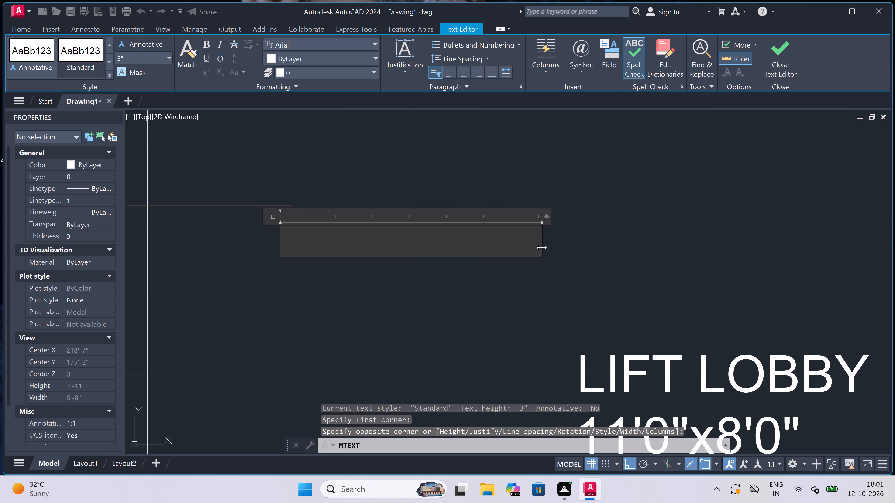
type("UP")
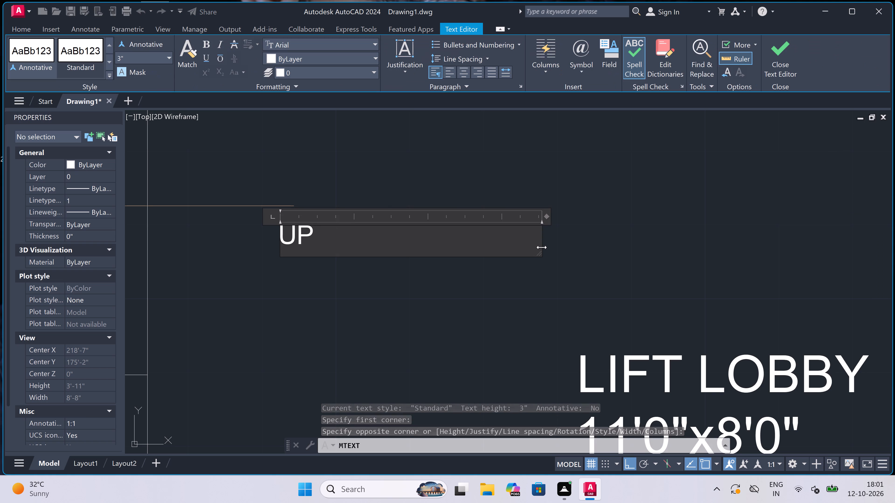
left_click(235, 322)
Set the UP label's text height to 8".
left_click_drag(315, 224, 313, 228)
left_click(268, 290)
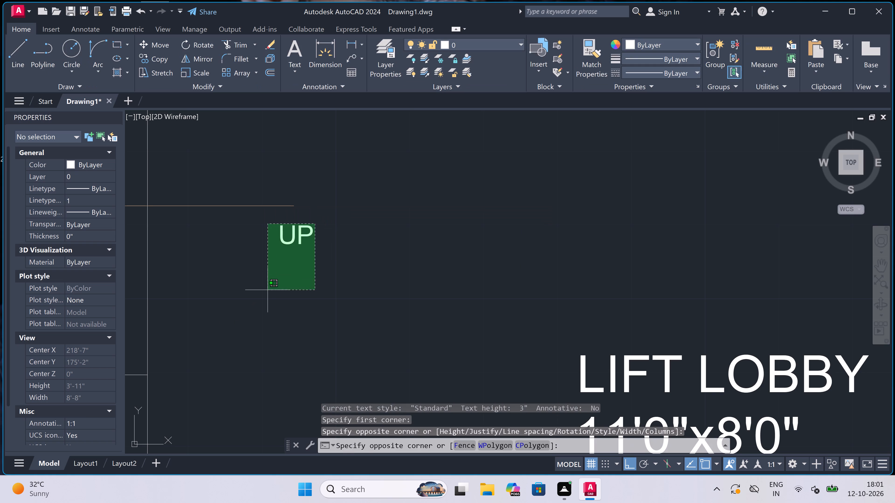
double_click(108, 363)
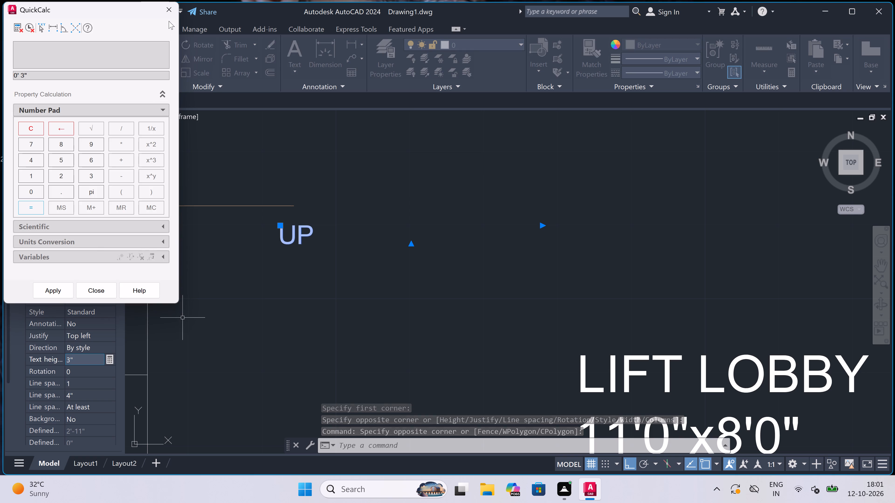
left_click(167, 8)
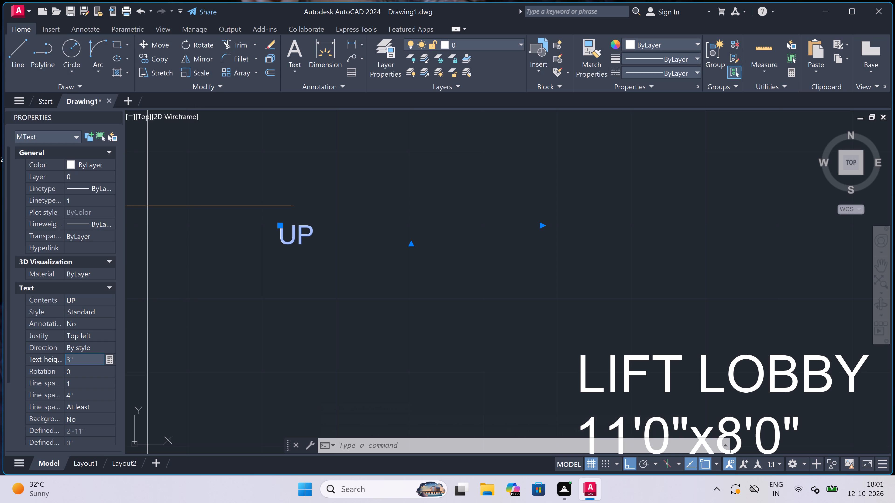
left_click(74, 361)
key("BackSpace")
key("BackSpace")
key("8")
key("shift+quotedbl")
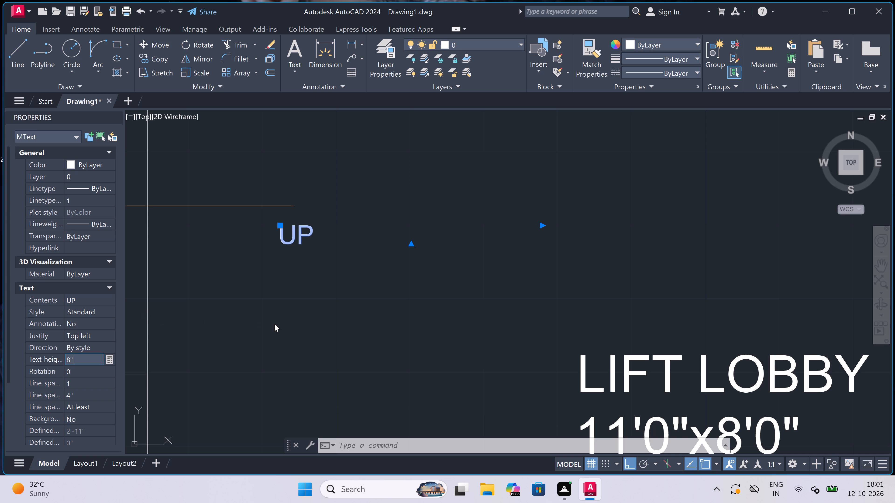
left_click(275, 324)
key("1")
key("1")
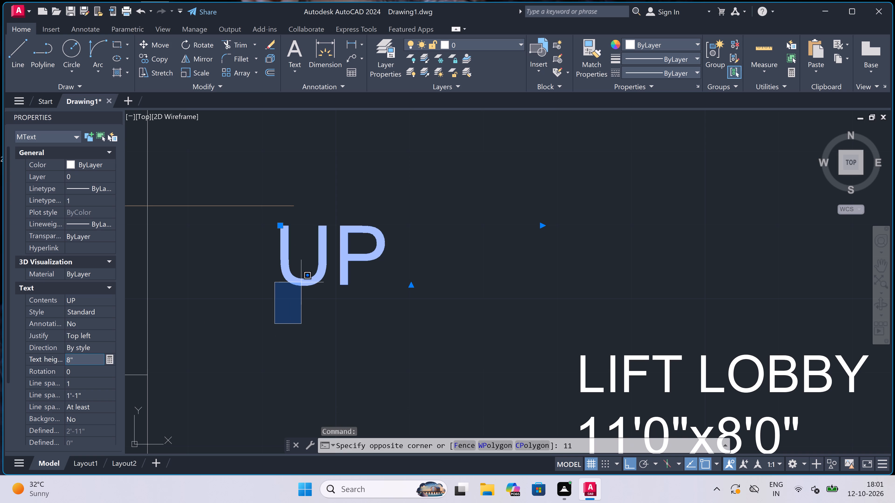
key("Escape")
key("Escape")
Draw a rectangular border around the whole floor plan, leaving a larger margin below the plan than above it.
scroll(316, 272, "down", 4)
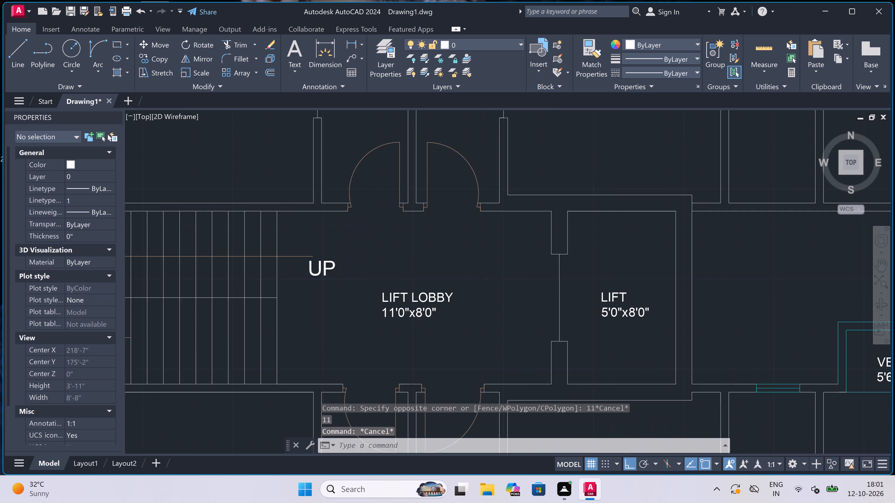
scroll(326, 278, "down", 4)
type("rec")
key("space")
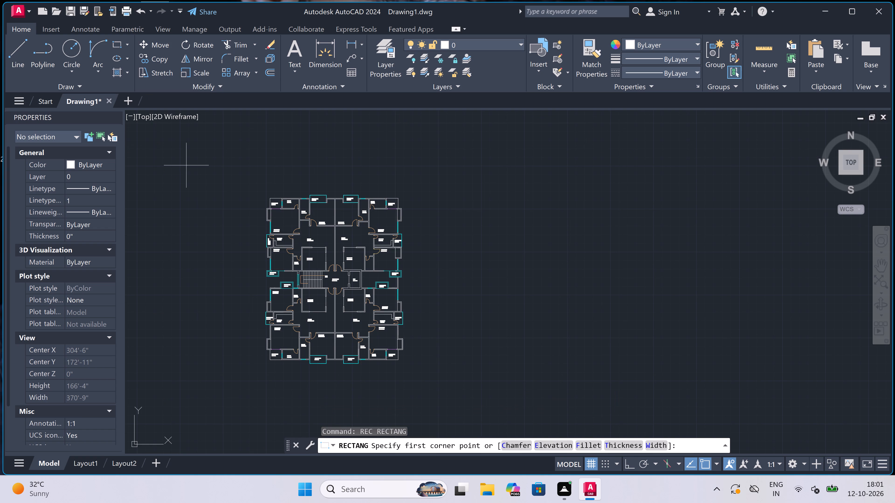
left_click(250, 177)
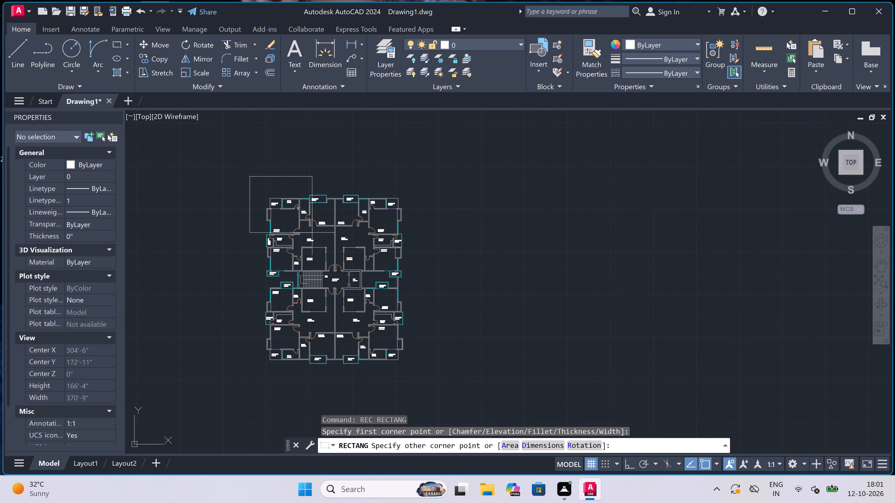
scroll(423, 351, "down", 2)
scroll(429, 373, "up", 2)
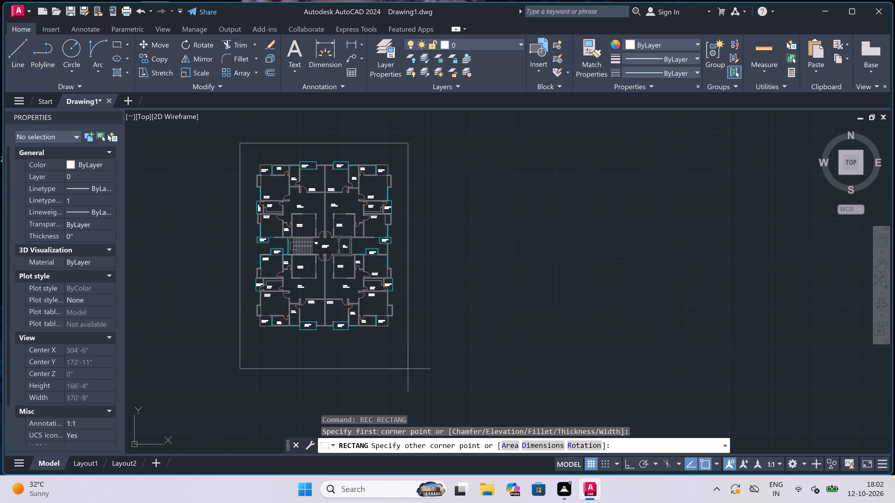
left_click(408, 367)
scroll(252, 359, "up", 1)
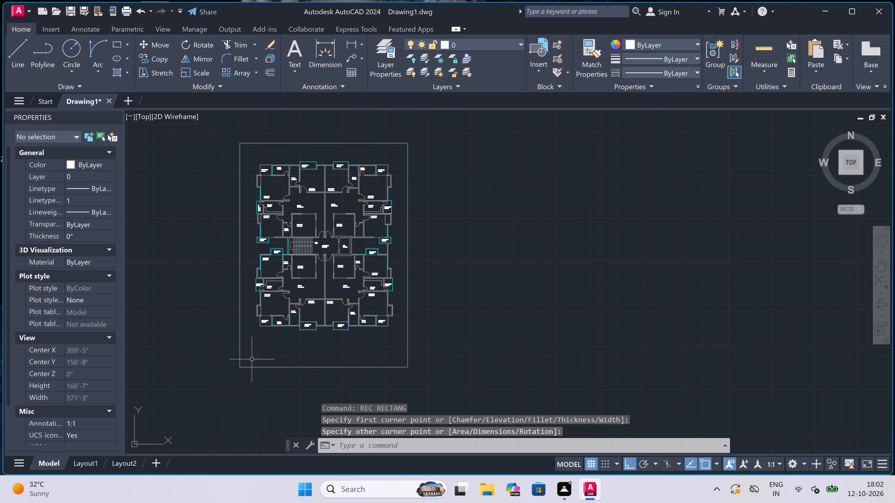
Add a multiline text title reading FIRST FLOOR PLAN between the bottom of the plan and the border's lower edge.
scroll(252, 359, "up", 1)
type("mt")
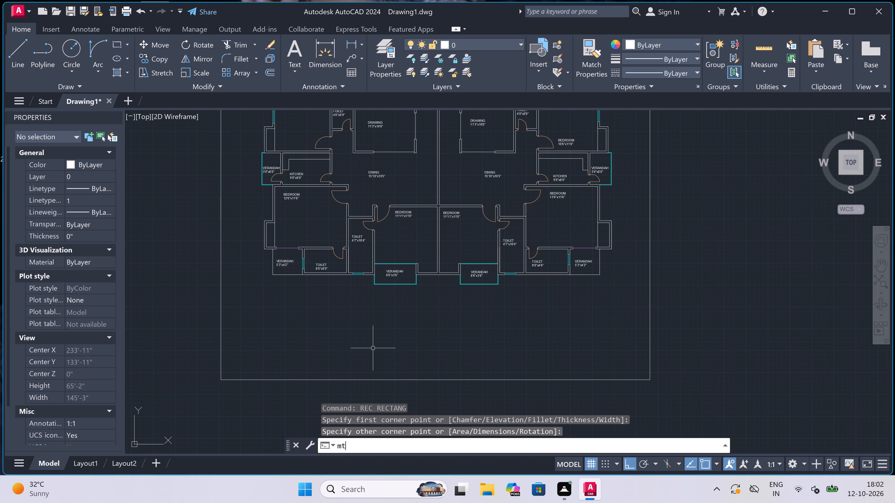
key("space")
left_click_drag(312, 334, 321, 337)
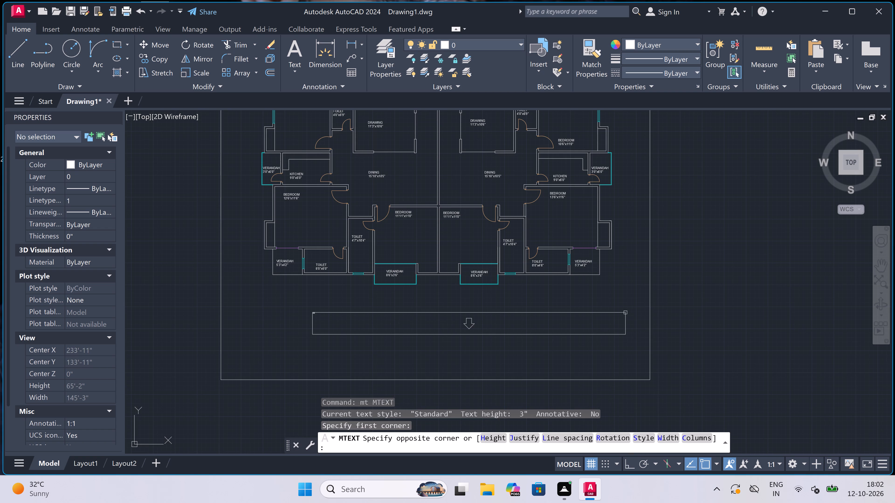
left_click(621, 320)
scroll(552, 334, "up", 1)
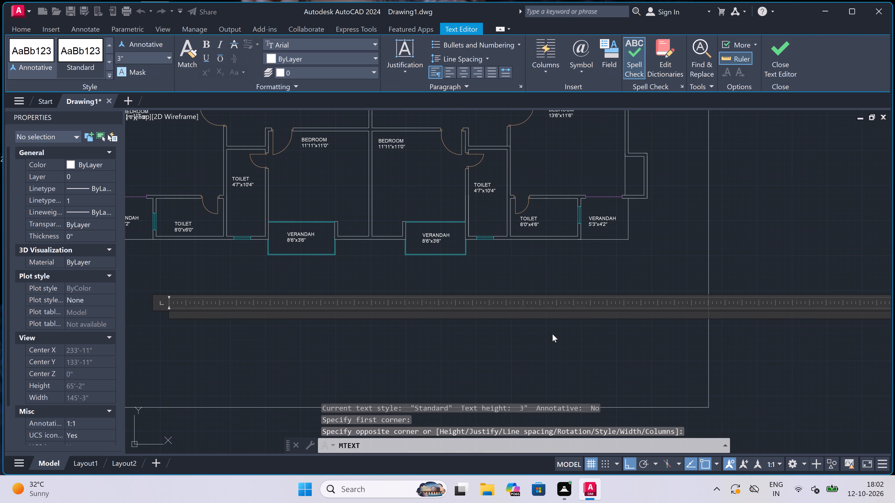
type("FIR")
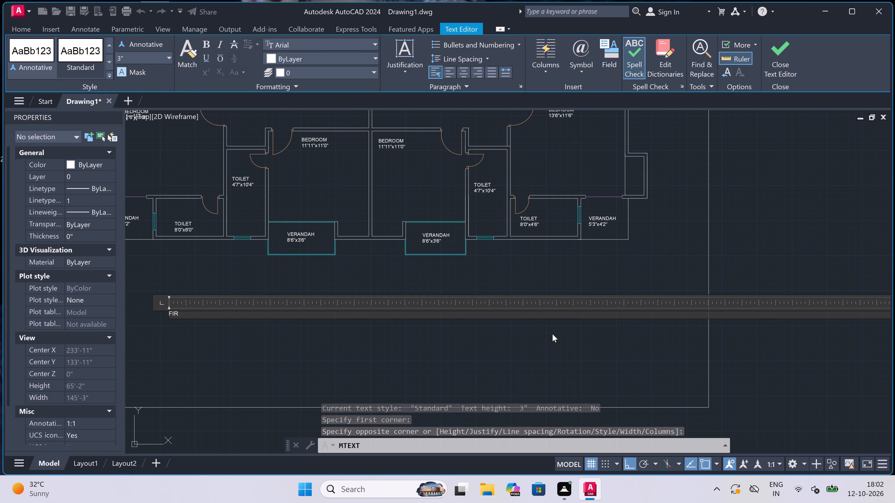
type("ST")
key("space")
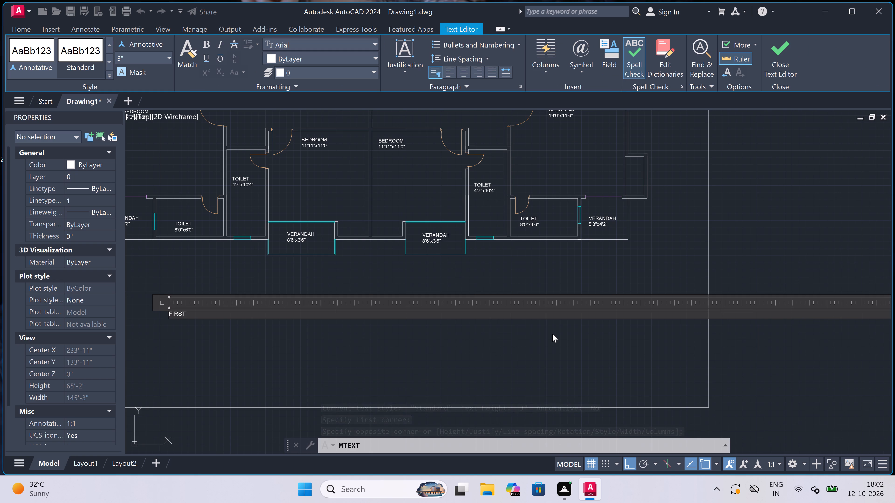
key("g")
key("BackSpace")
key("f")
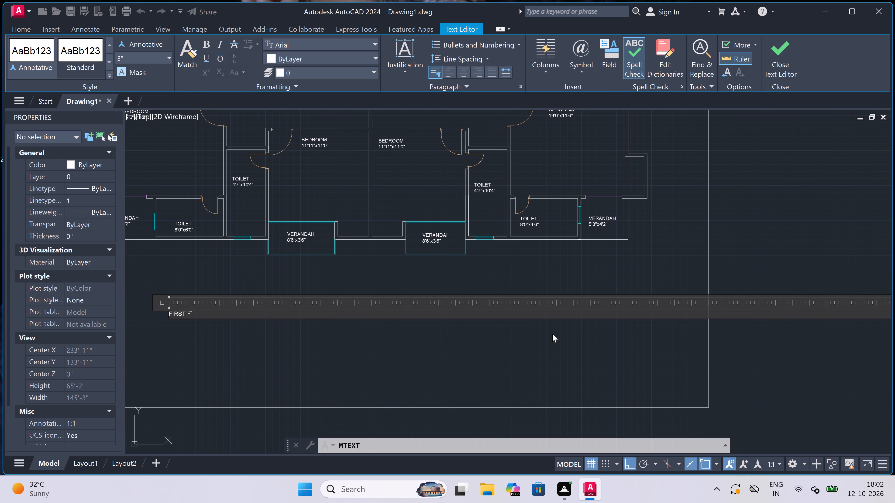
type("LOOR PLAN")
key("space")
left_click(171, 343)
Set the FIRST FLOOR PLAN title's text height to 1.5'.
left_click(201, 309)
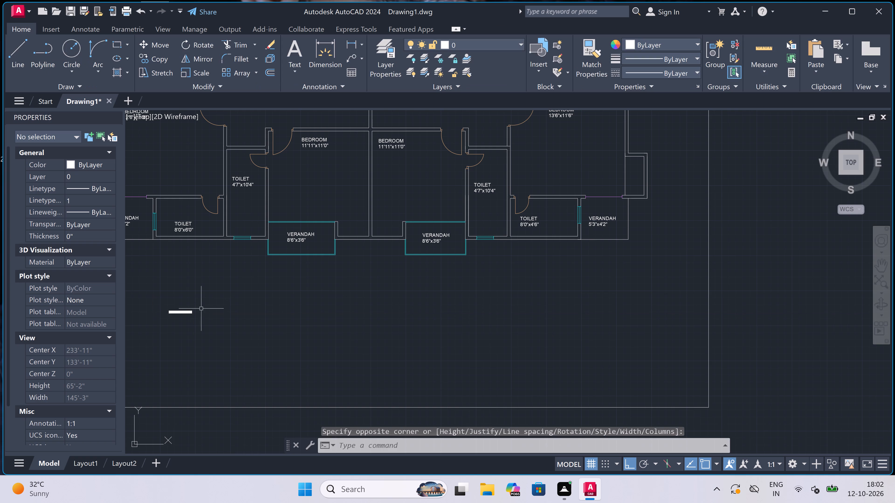
left_click(169, 323)
left_click(96, 360)
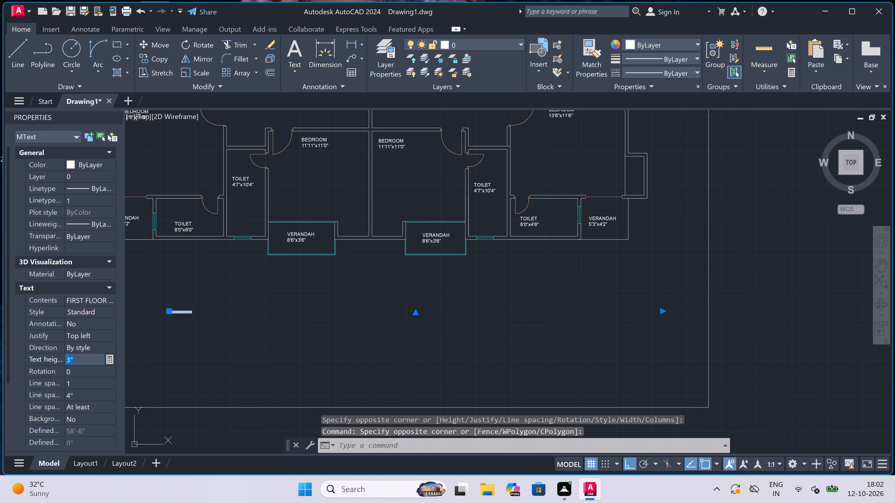
key("BackSpace")
key("BackSpace")
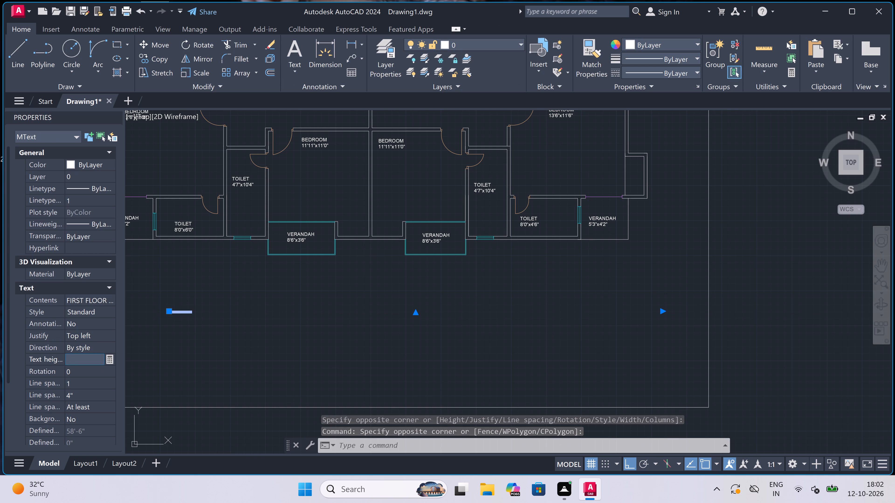
type("1.5'")
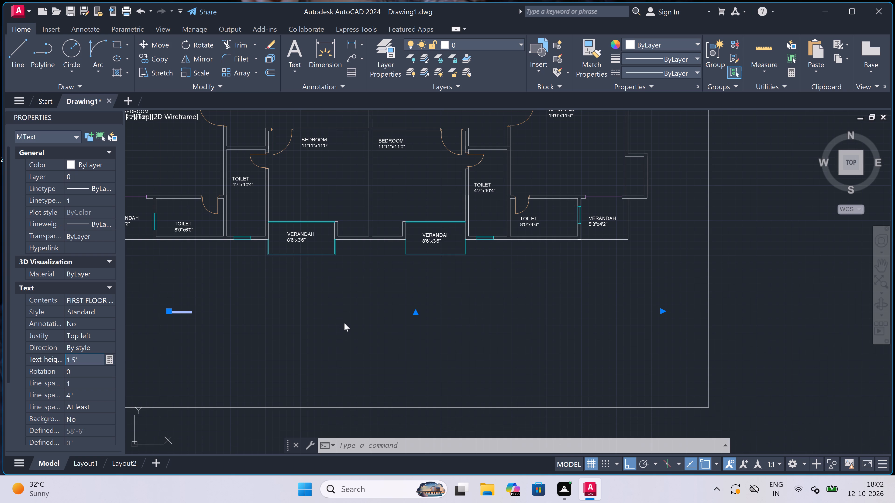
left_click(344, 323)
key("Escape")
scroll(344, 322, "down", 1)
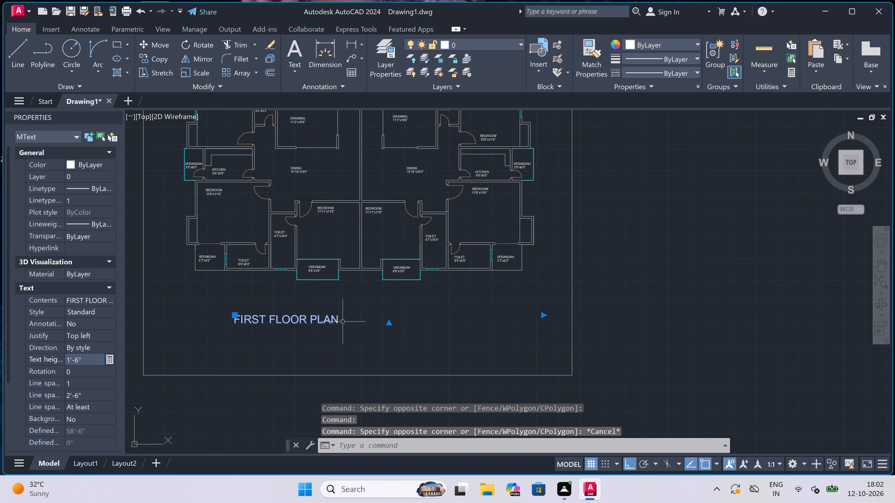
Shift the FIRST FLOOR PLAN title horizontally toward the plan's centre line by its insertion grip.
left_click(233, 314)
scroll(264, 309, "up", 2)
left_click(264, 309)
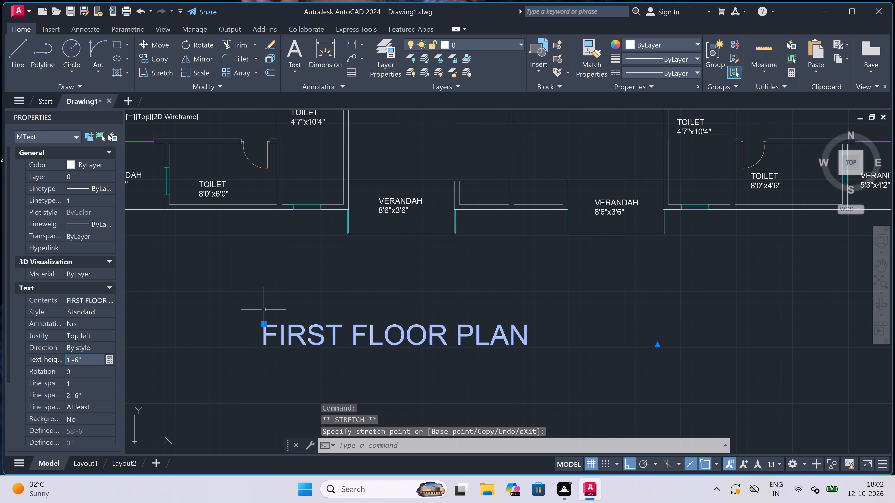
key("Escape")
Draw a horizontal underline about 23'-10" long below the FIRST FLOOR PLAN title, extending past both ends of the text.
key("l")
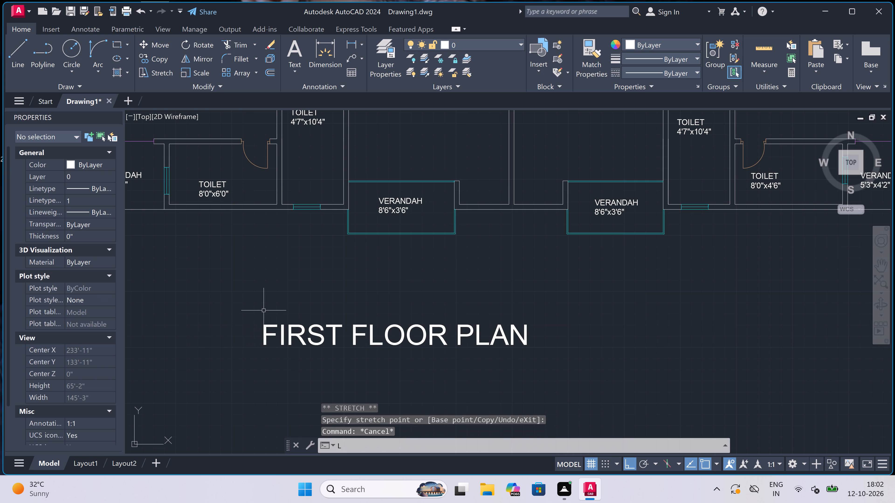
key("space")
left_click_drag(228, 363, 237, 363)
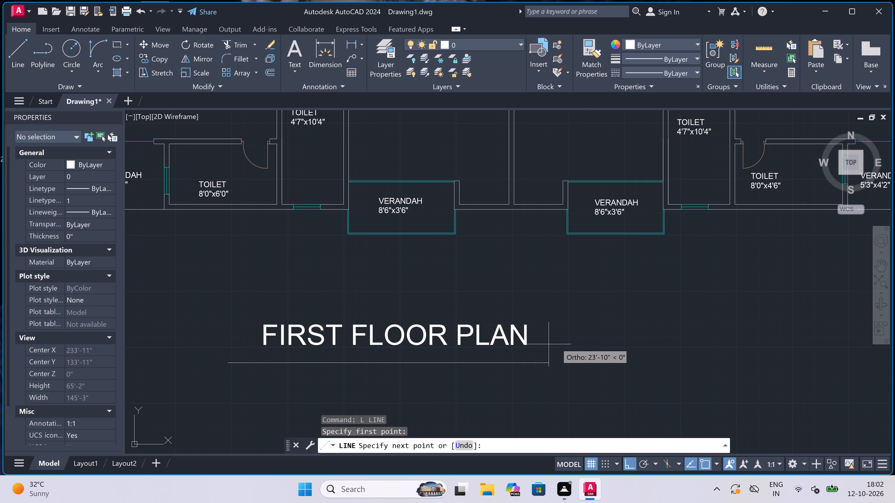
double_click(547, 349)
key("Escape")
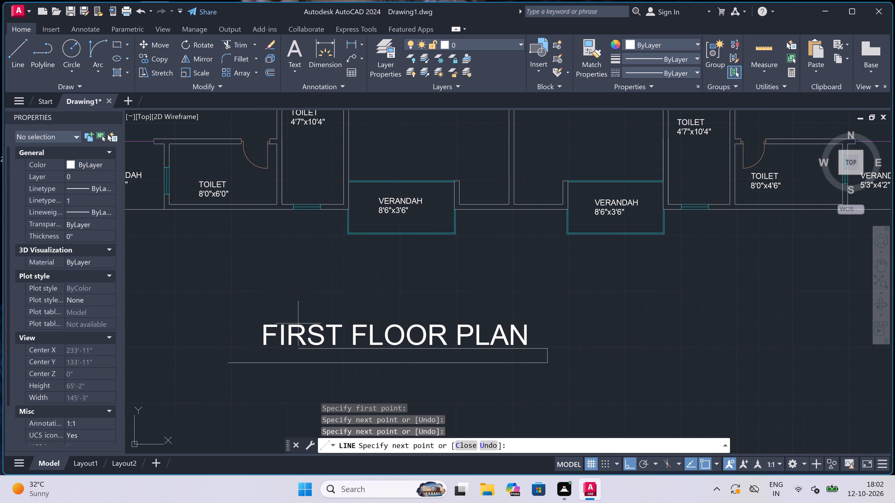
Delete the stray short vertical segment at the end of the title's underline.
scroll(289, 319, "down", 4)
scroll(318, 320, "up", 4)
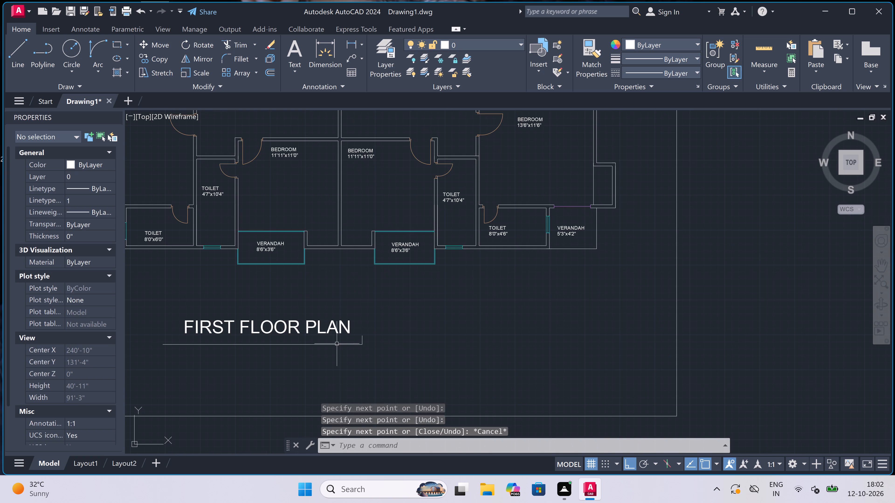
scroll(337, 348, "up", 2)
left_click_drag(437, 298, 431, 303)
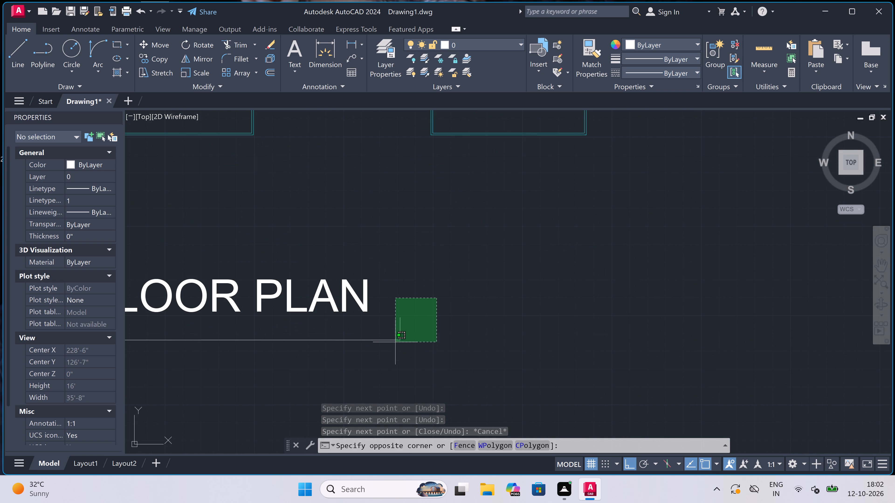
left_click(396, 333)
key("Delete")
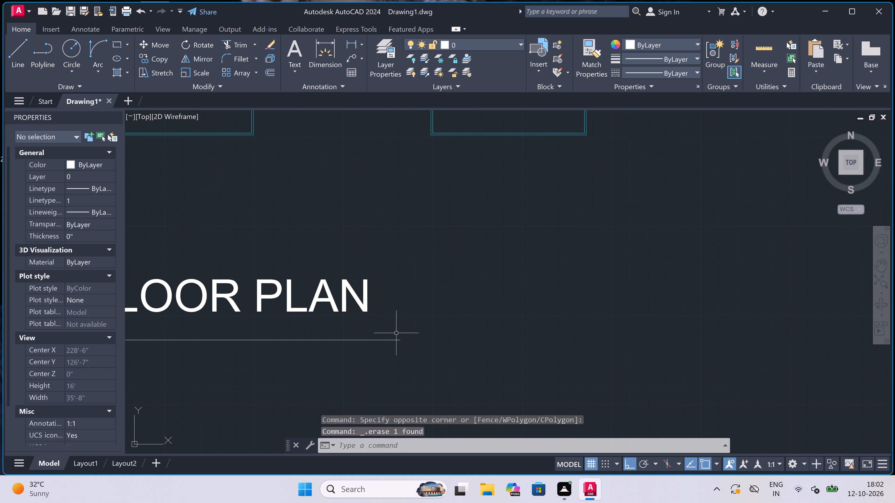
Move the FIRST FLOOR PLAN title together with its underline horizontally so they sit centred beneath the plan.
scroll(397, 331, "down", 4)
left_click(380, 317)
double_click(374, 339)
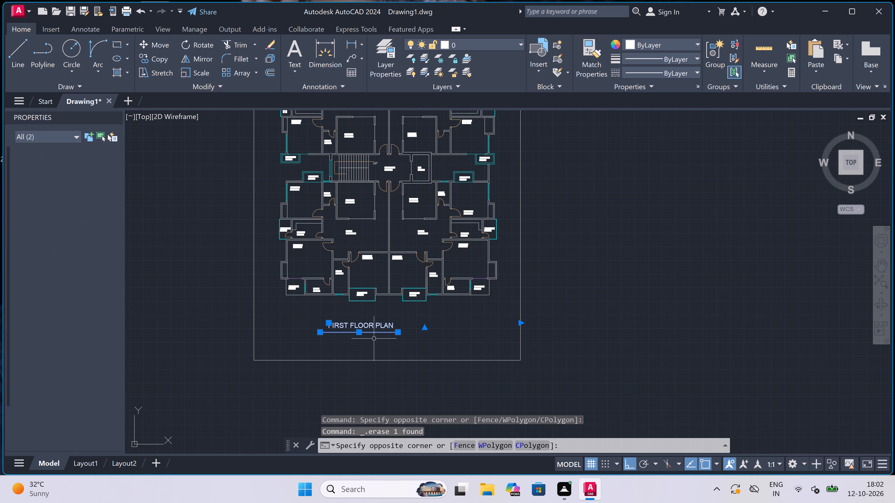
left_click(158, 40)
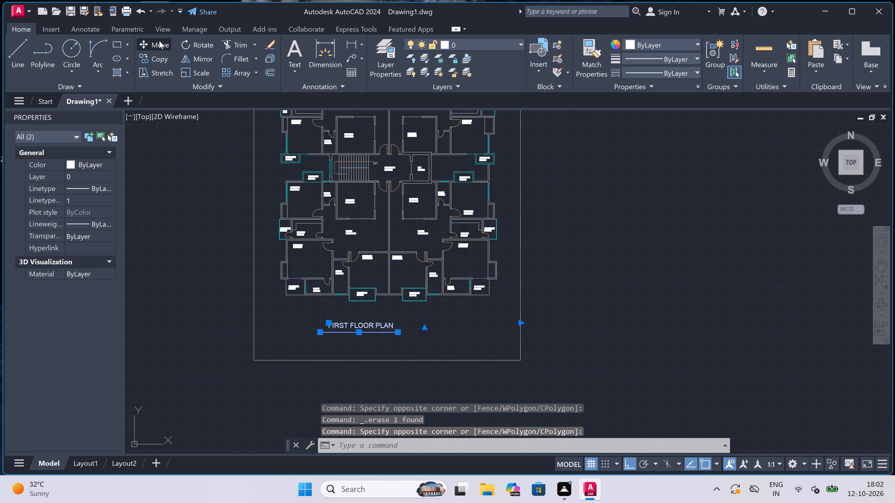
scroll(410, 288, "up", 1)
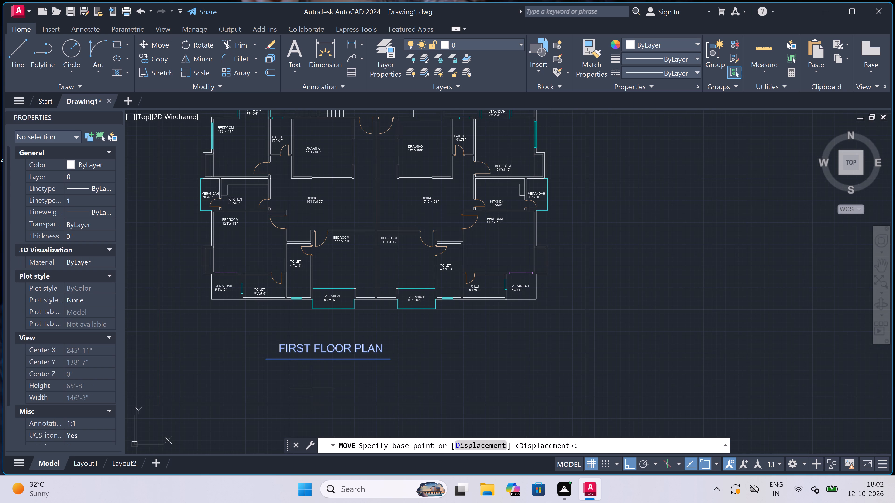
left_click(315, 352)
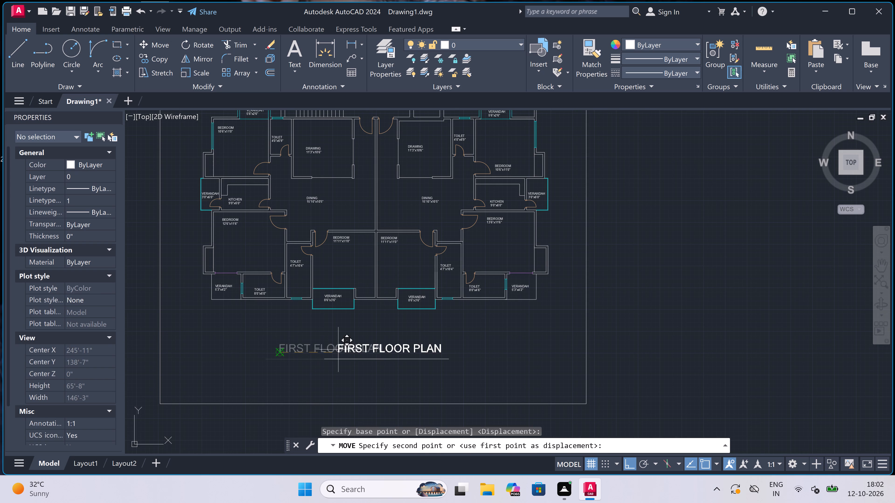
scroll(325, 350, "up", 3)
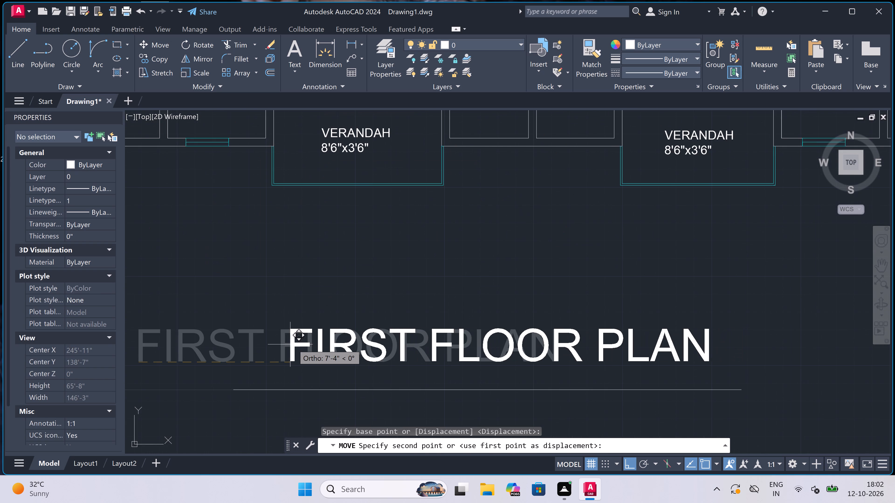
scroll(290, 344, "down", 1)
left_click(305, 343)
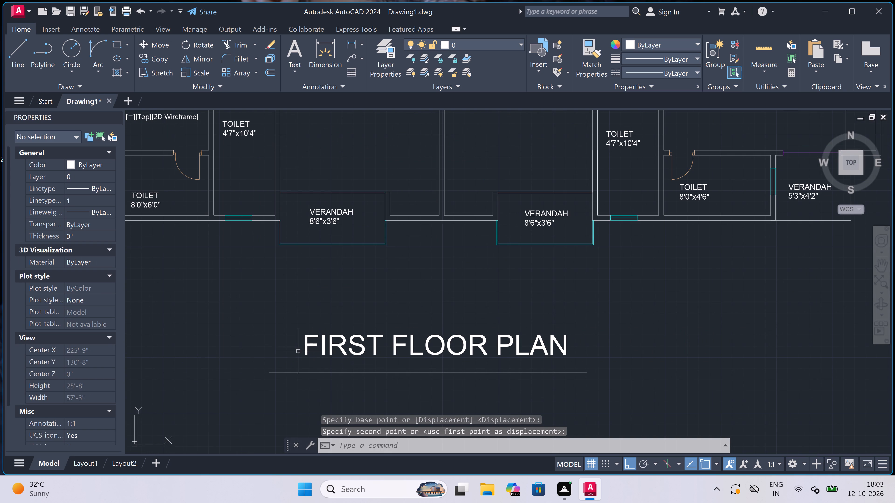
Move only the FIRST FLOOR PLAN text slightly back horizontally to centre it over its underline.
scroll(297, 353, "down", 2)
scroll(340, 361, "up", 1)
left_click(334, 350)
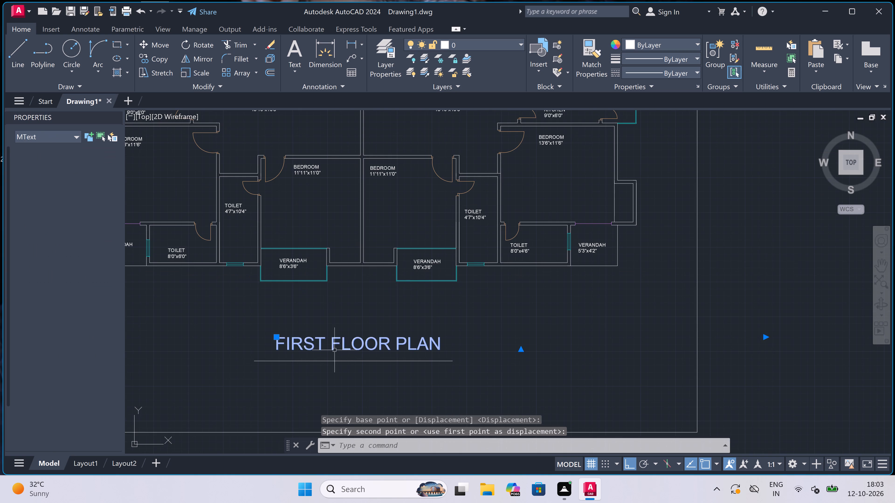
scroll(308, 346, "up", 1)
left_click(155, 48)
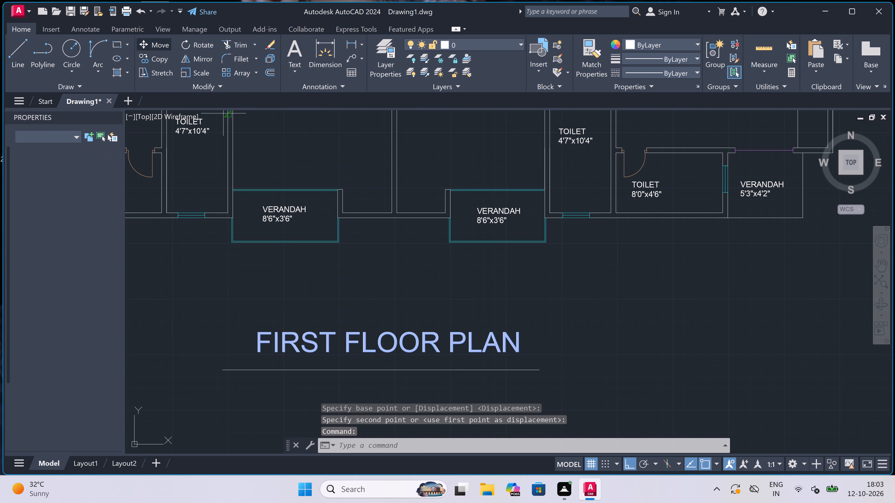
scroll(337, 345, "up", 1)
left_click(337, 346)
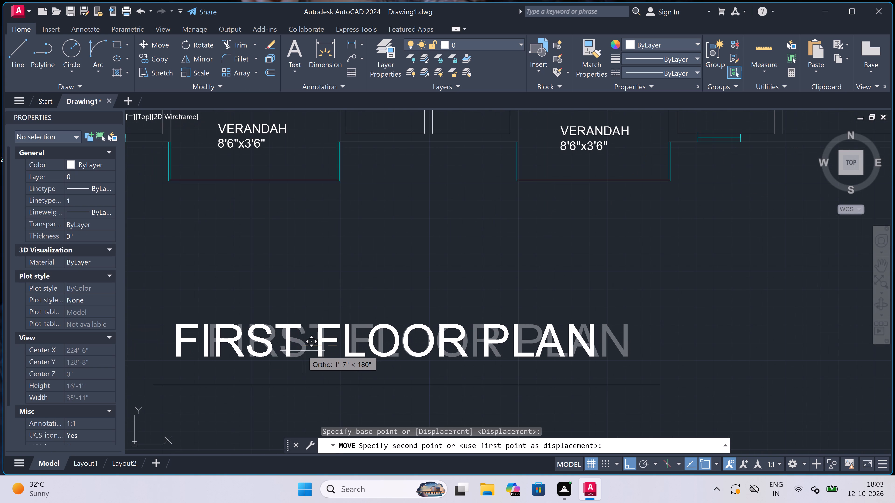
left_click(311, 348)
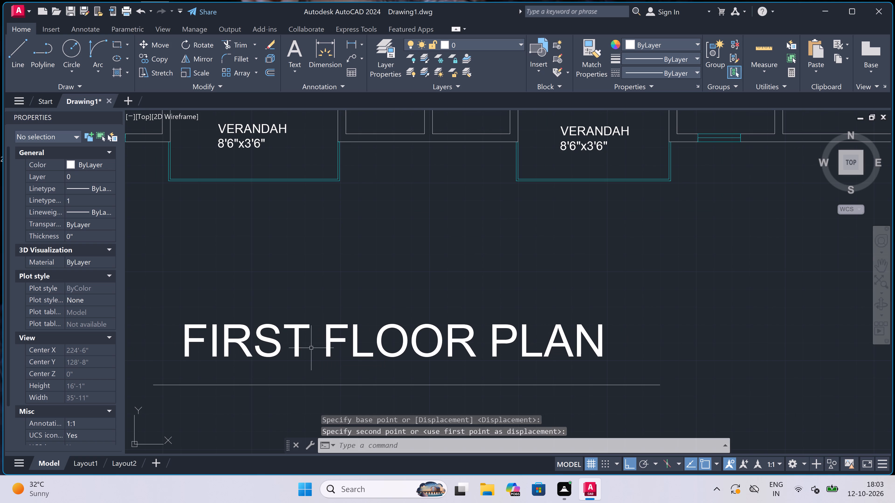
scroll(319, 340, "down", 6)
scroll(321, 337, "up", 2)
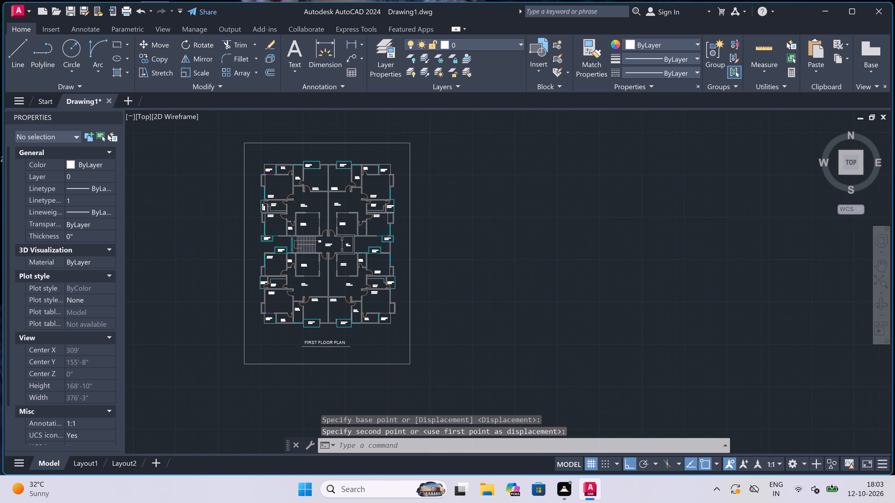
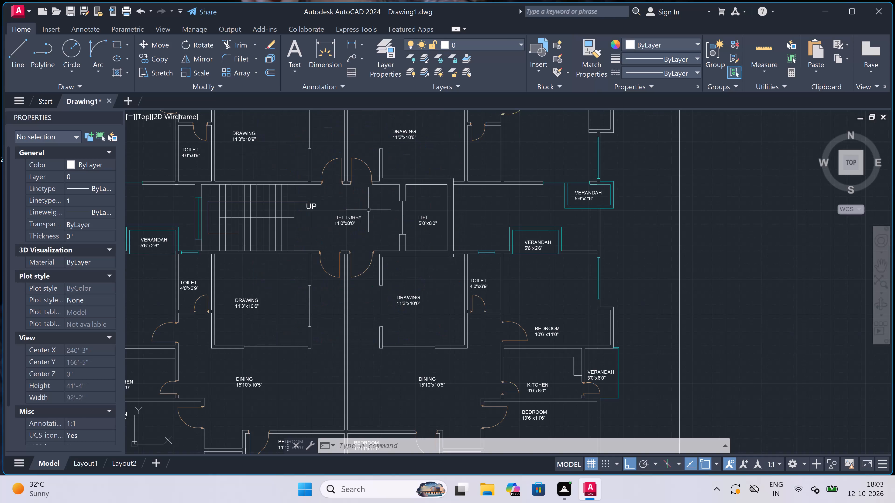
Examine the finished plan, its border and the underlined title as a whole before plotting.
scroll(368, 215, "down", 2)
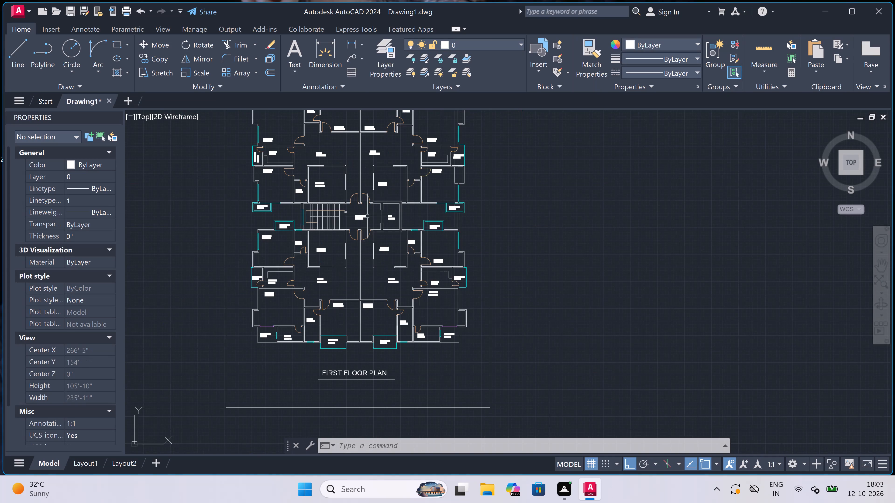
scroll(365, 216, "up", 3)
scroll(365, 216, "down", 3)
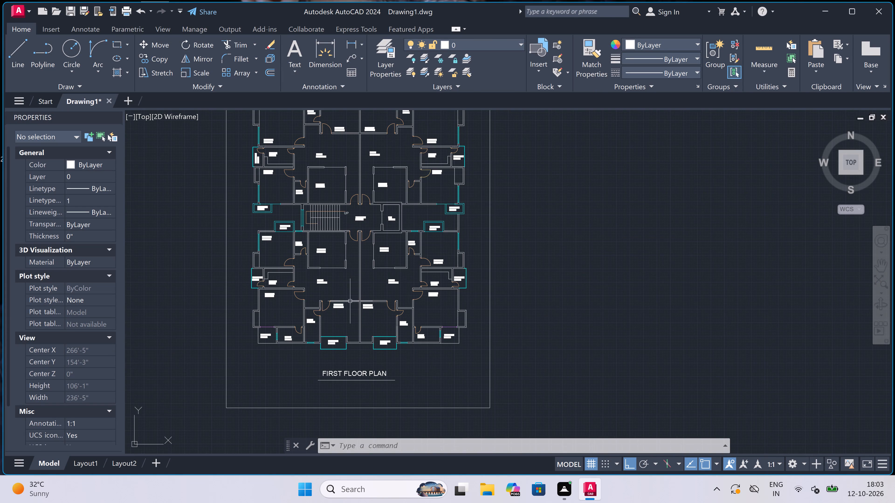
scroll(350, 338, "up", 2)
scroll(349, 301, "down", 2)
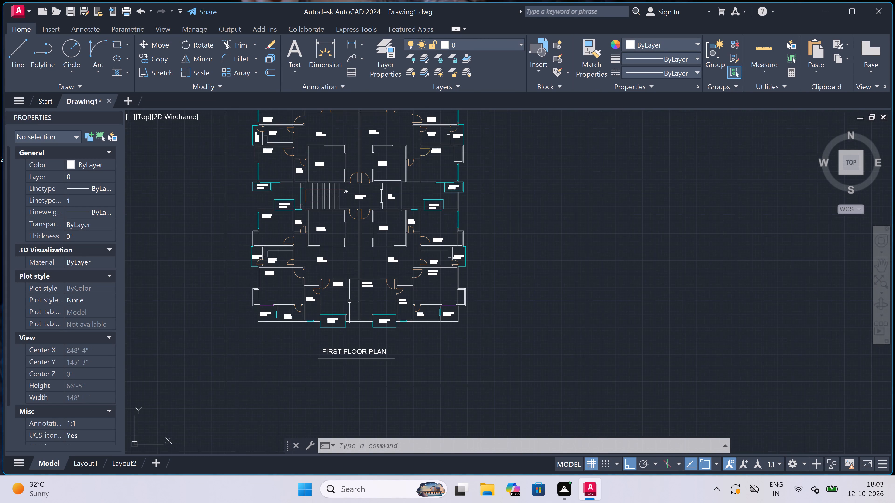
scroll(402, 282, "down", 2)
scroll(418, 245, "up", 1)
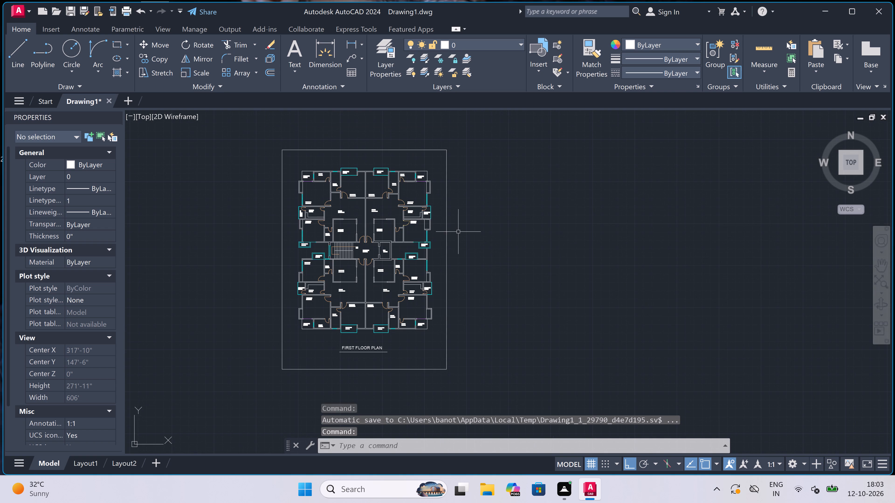
Start a plot with DWG To PDF.pc3 as the plotter and ISO A4 (297.00 x 210.00 MM) as the paper size.
key("ctrl+p")
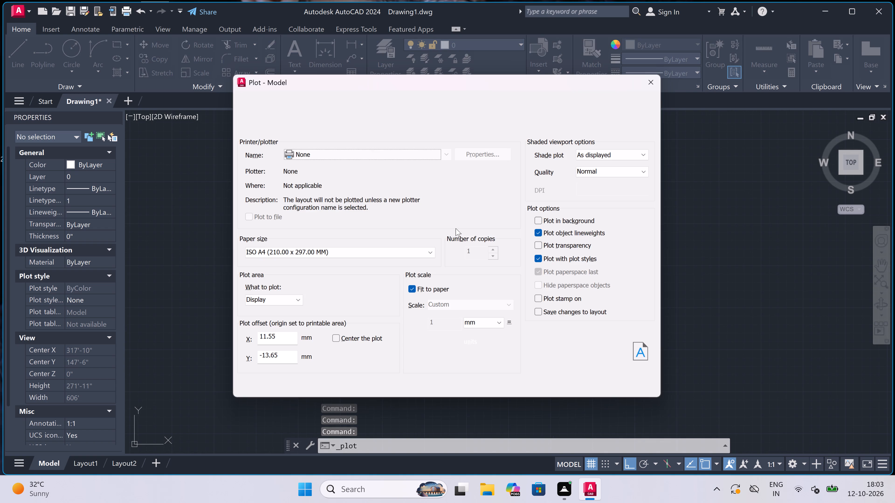
left_click(408, 153)
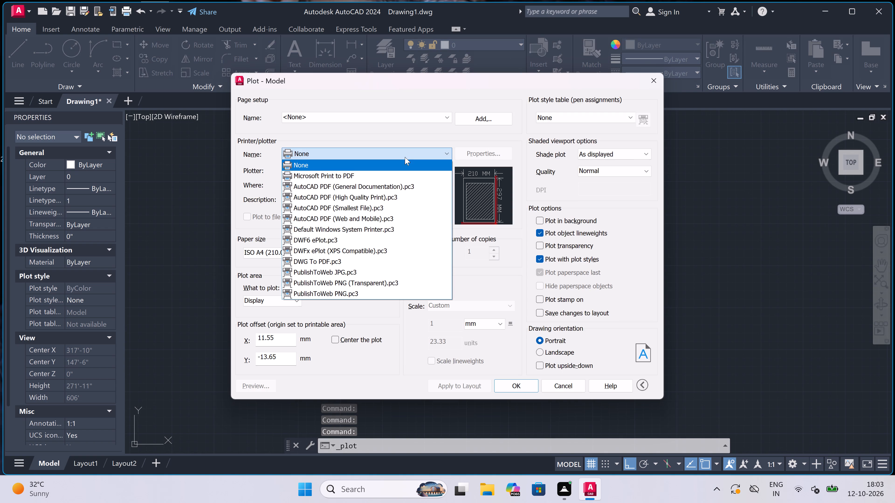
left_click(320, 263)
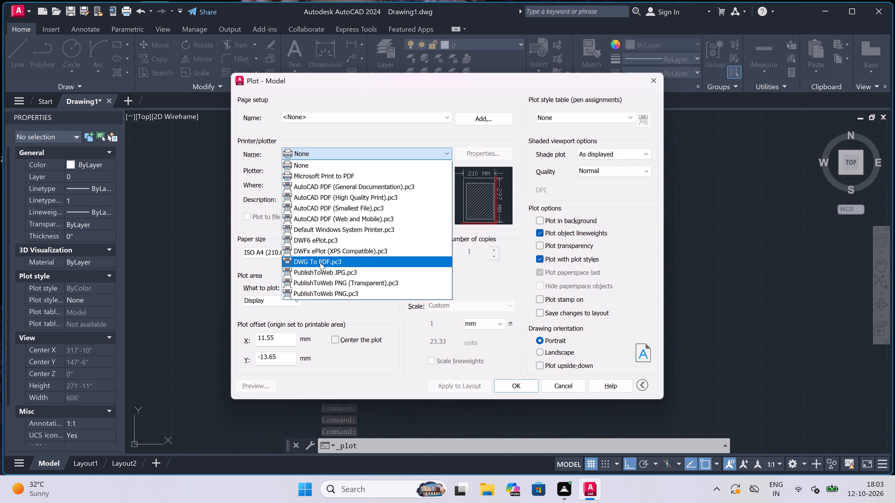
left_click(319, 254)
double_click(303, 266)
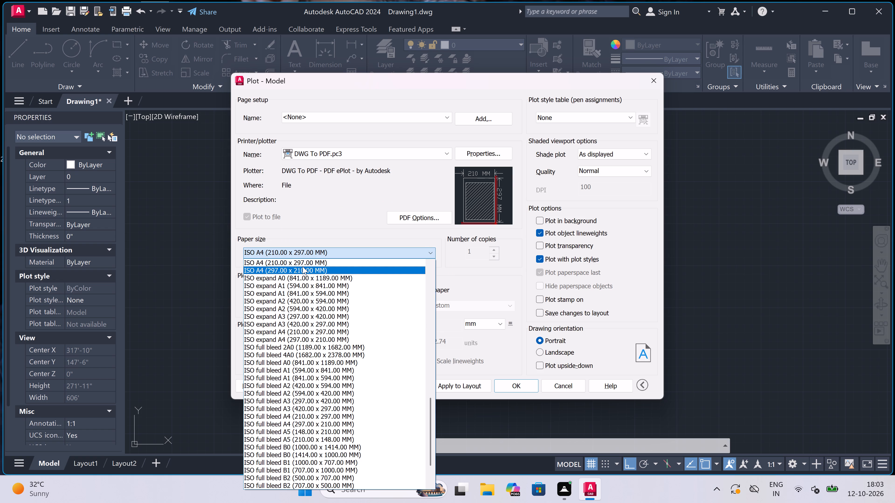
Set the plot area to a window matching the outer border's opposite corners, and centre it with offsets X 0.00 and Y 25.98 mm.
double_click(267, 296)
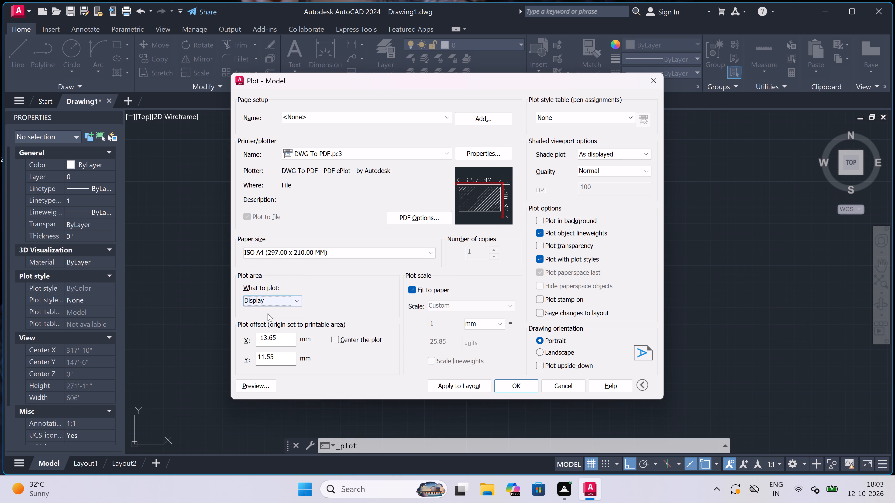
double_click(274, 297)
left_click(284, 298)
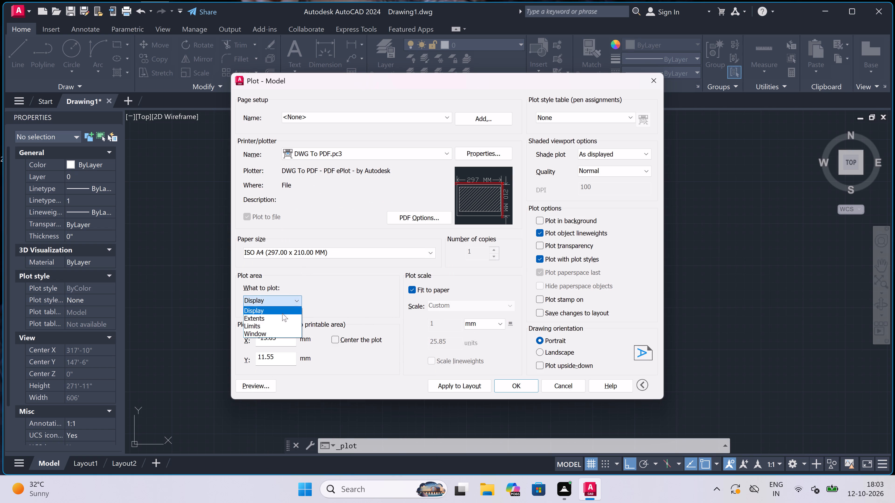
left_click(276, 332)
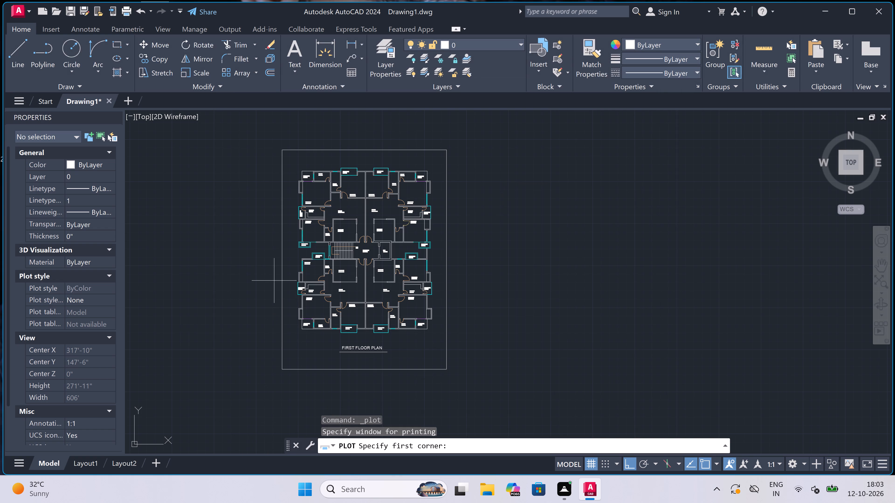
left_click(281, 152)
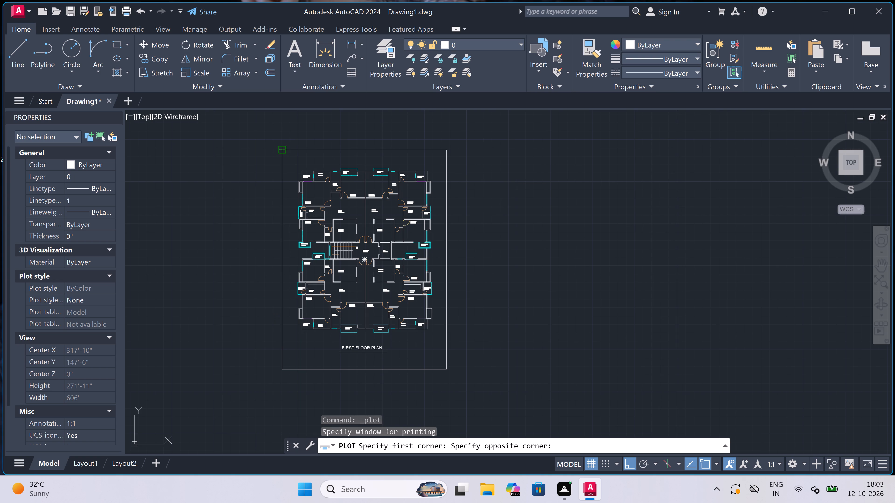
left_click(445, 370)
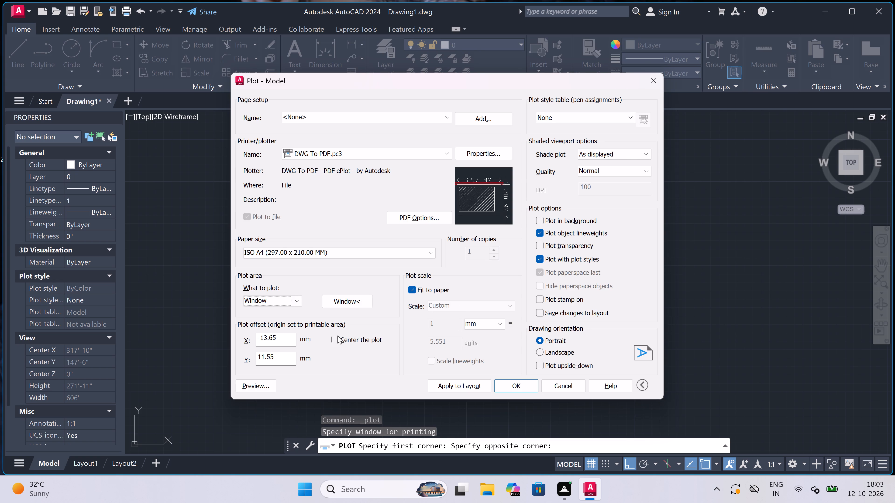
double_click(332, 340)
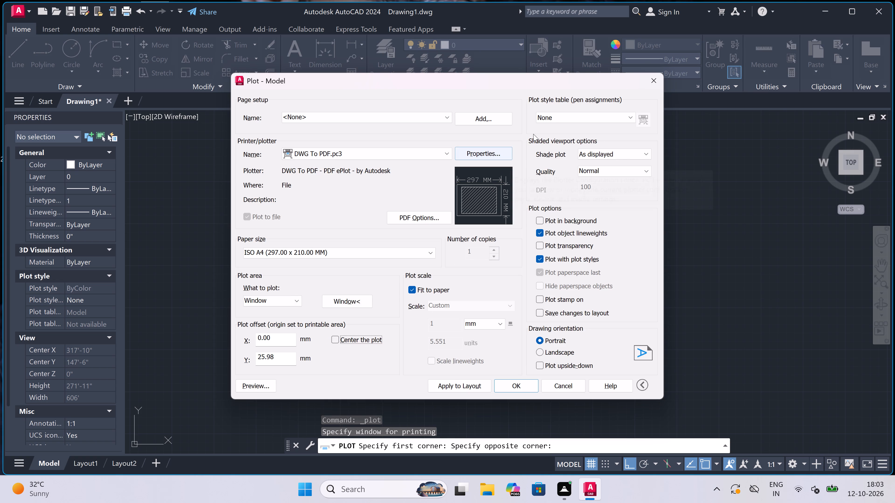
Assign the acad.ctb plot style table to all layouts and apply the plot settings to the layout.
left_click(558, 113)
left_click(557, 136)
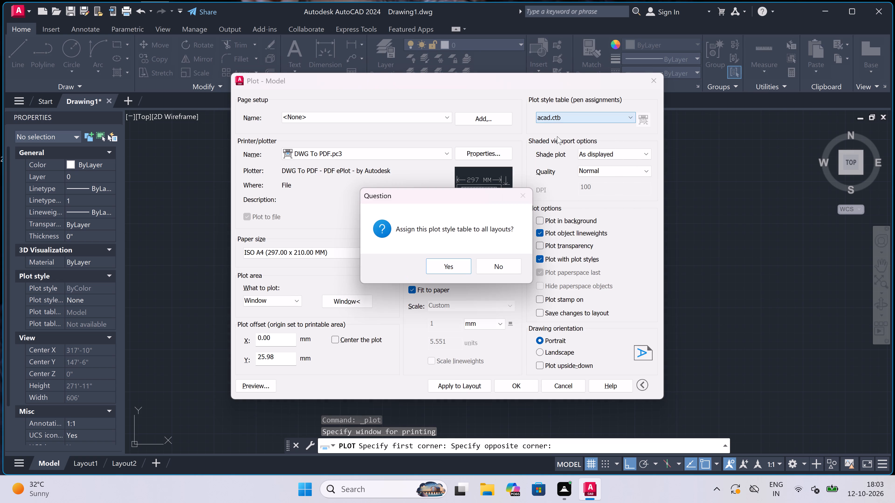
left_click(448, 264)
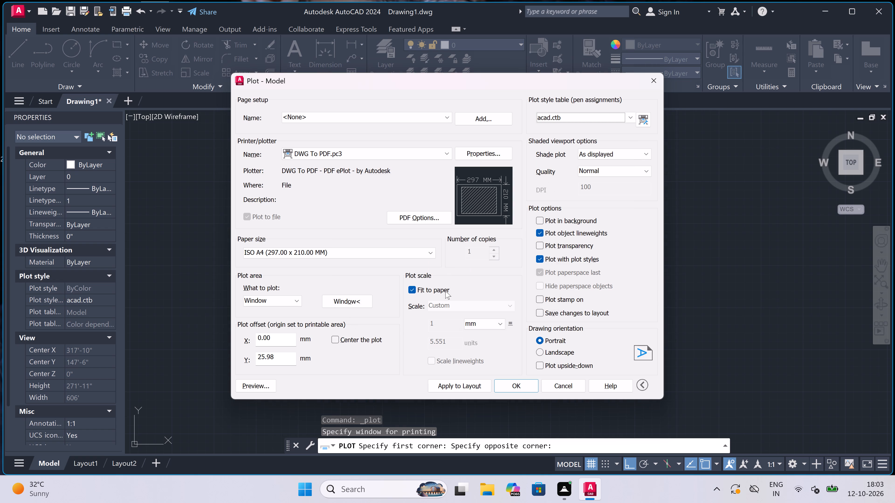
left_click(452, 386)
Plot the sheet to a PDF named "FIRST FLOOR PLAN -1 12-10-26" in the Documents folder.
left_click(507, 386)
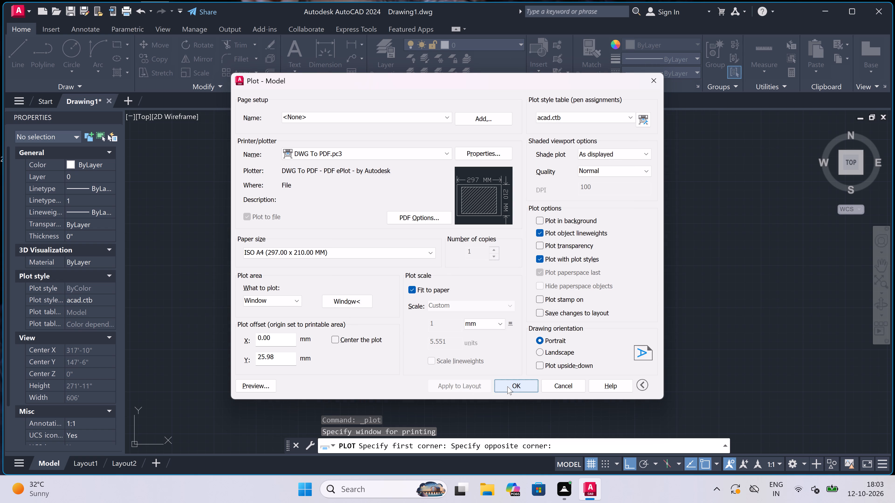
key("BackSpace")
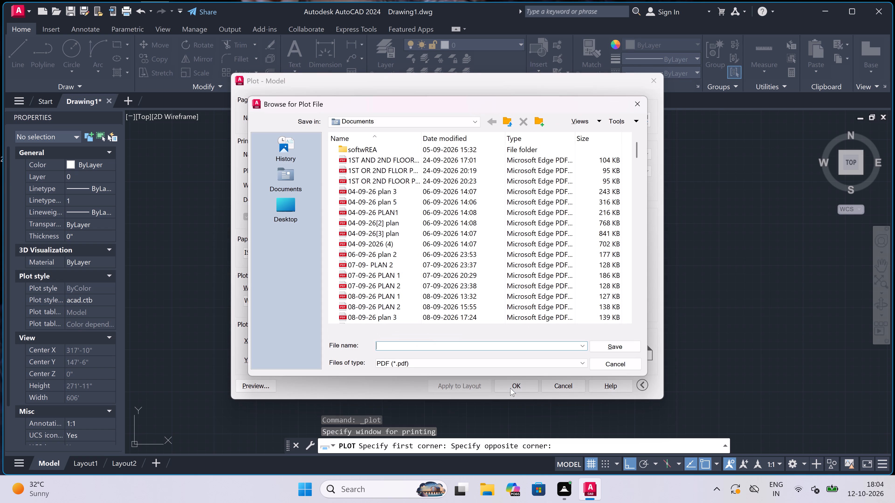
type("FIRST")
key("space")
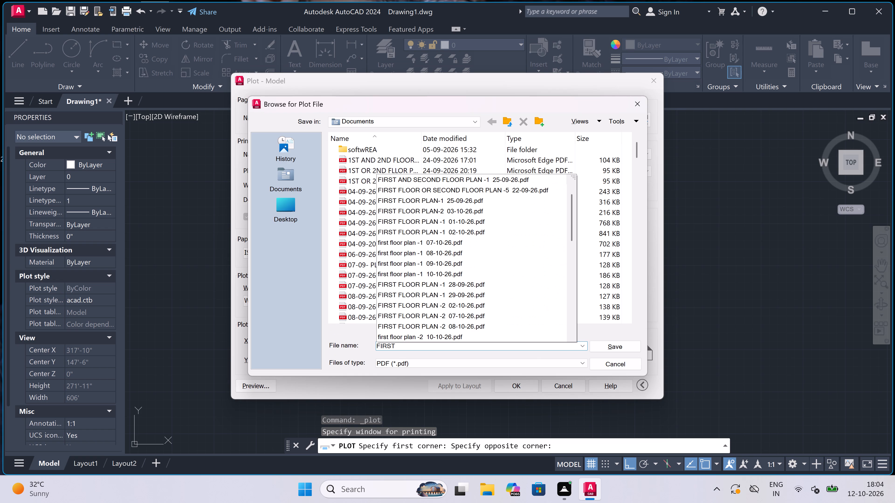
type("FLOOR PLAN -1")
key("space")
key("space")
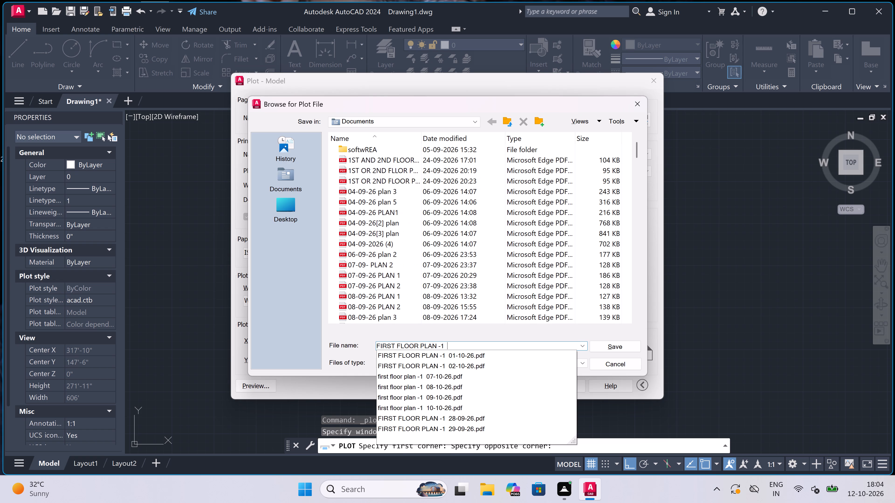
type("12-10-26")
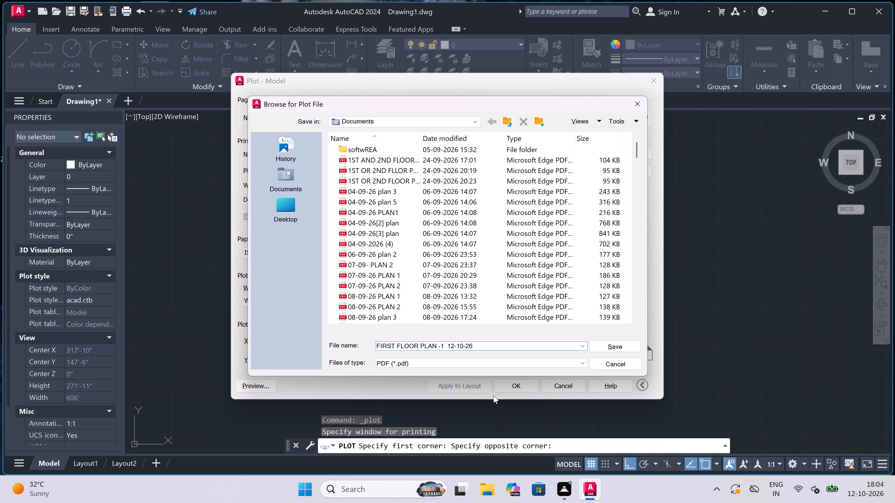
left_click(615, 343)
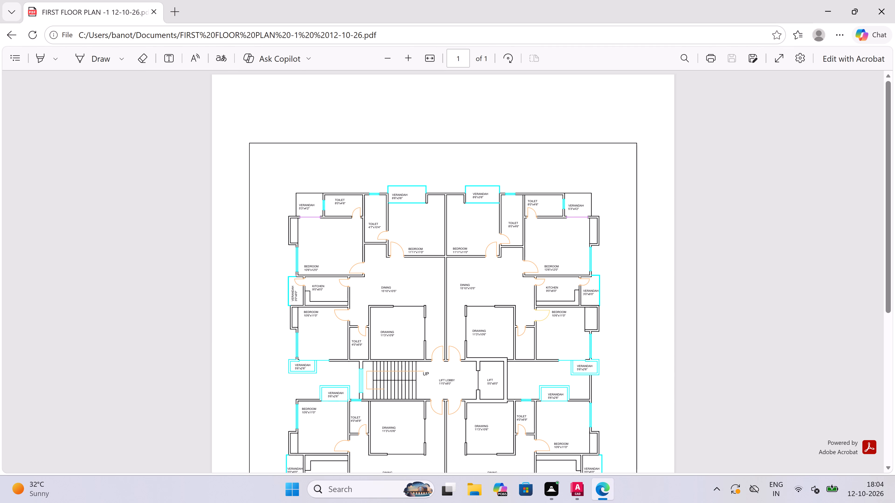
Review the plotted PDF in Microsoft Edge down to the title and border, and close it.
scroll(380, 316, "down", 6)
scroll(399, 326, "up", 4)
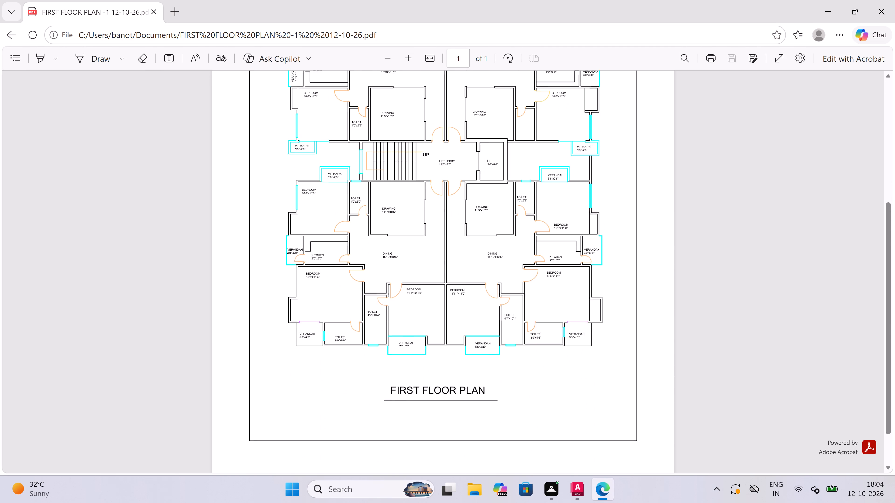
scroll(400, 327, "up", 1)
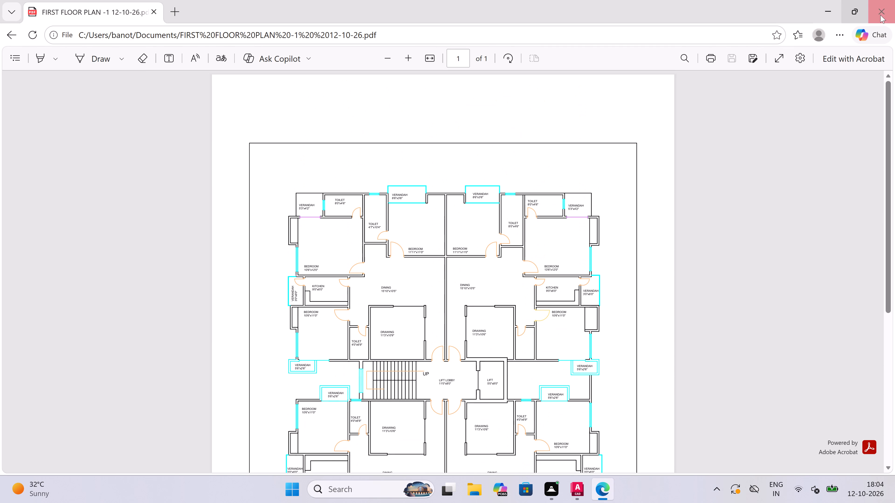
left_click(881, 13)
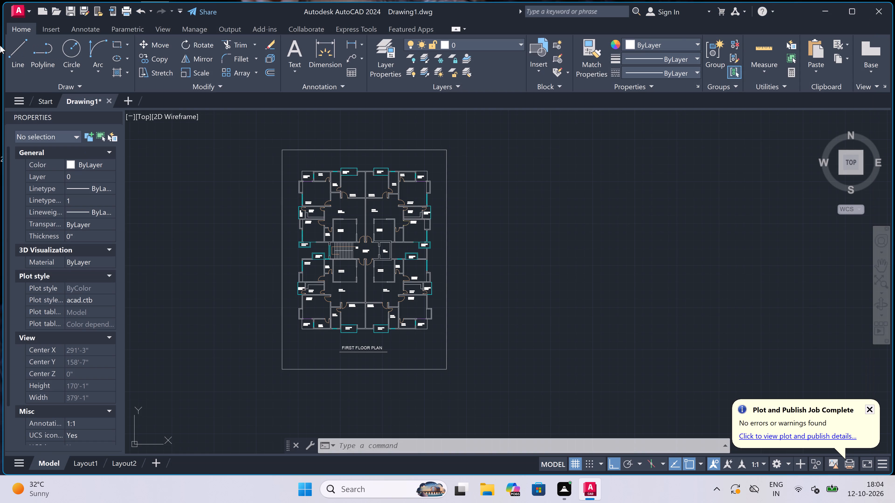
Save the drawing in Documents as "FIRST FLOOR PLAN -1 12-10-26" in AutoCAD 2018 Drawing (*.dwg) format.
left_click(19, 4)
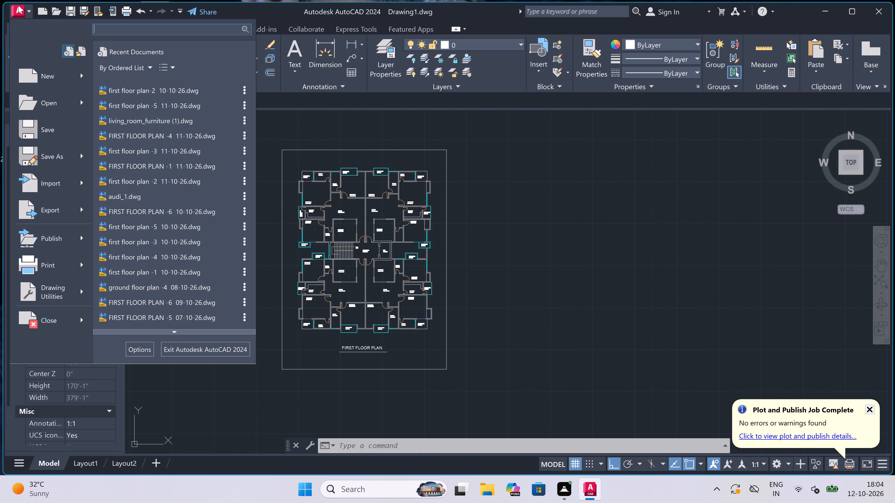
left_click(52, 155)
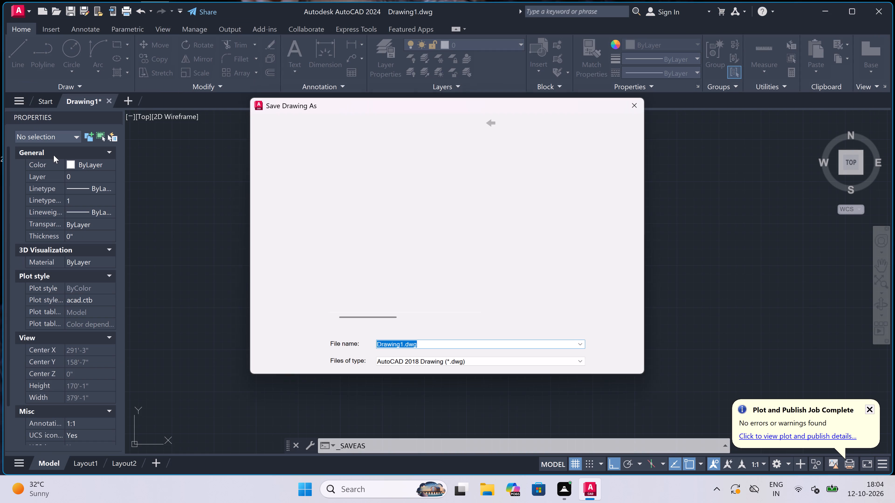
key("BackSpace")
type("FIRST FLOOR PLAN -")
type("1 12-10-26")
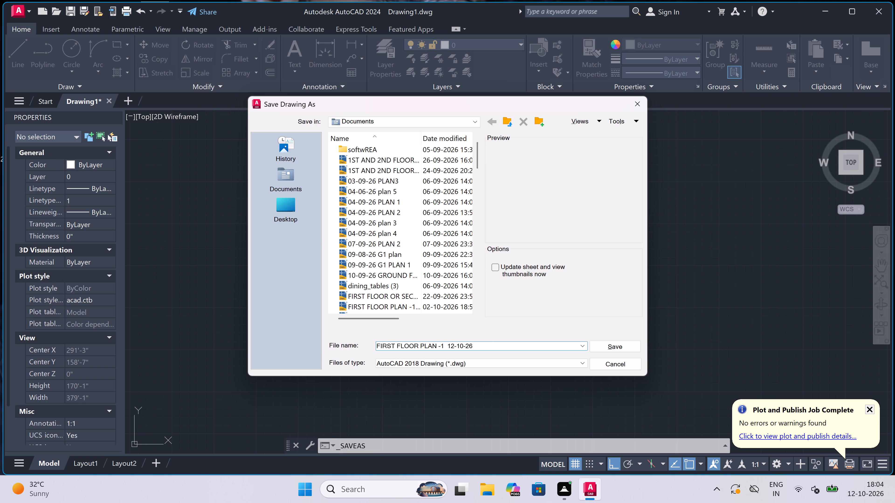
left_click(607, 347)
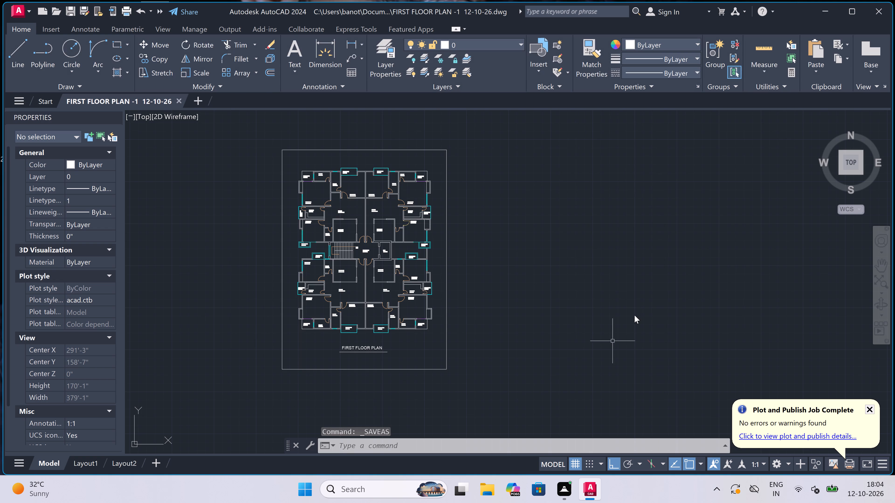
Close AutoCAD.
left_click(874, 6)
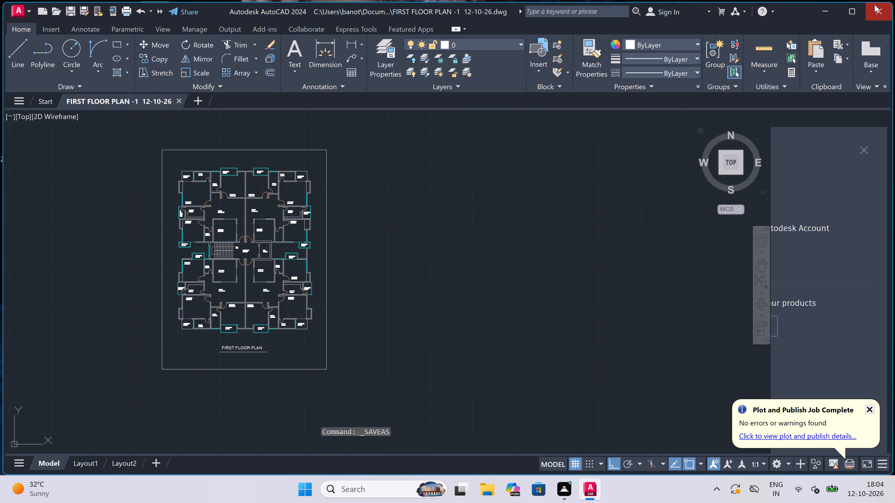